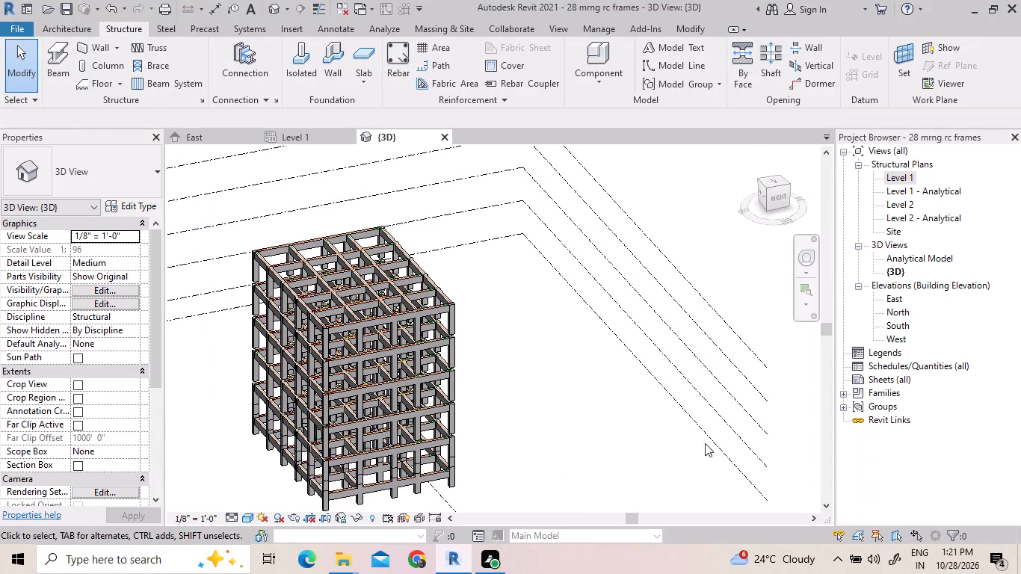
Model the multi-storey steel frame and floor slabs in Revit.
Close the 28 mrng rc frames project by exiting the application.
scroll(406, 233, "down", 5)
scroll(419, 310, "down", 5)
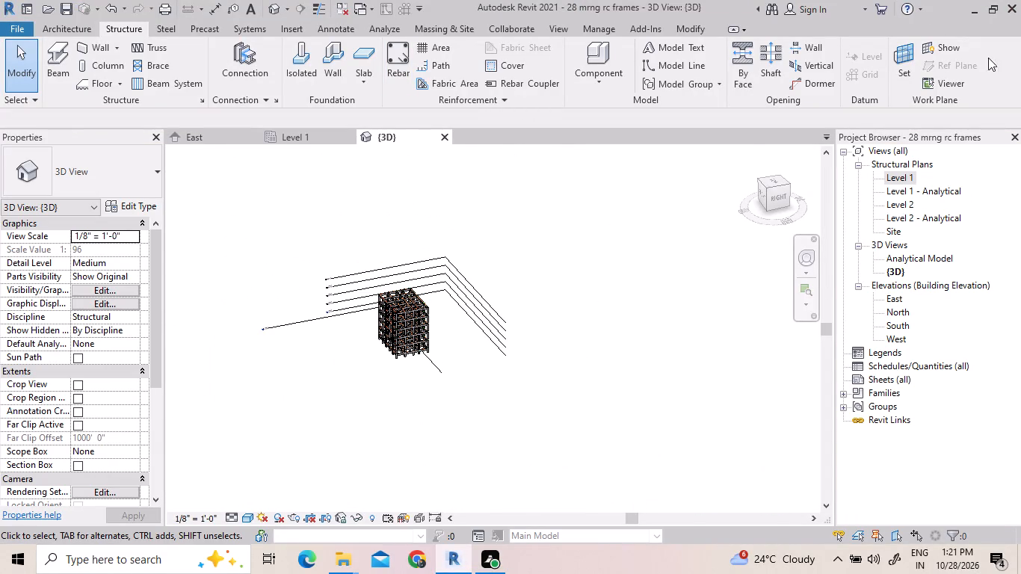
left_click(1020, 9)
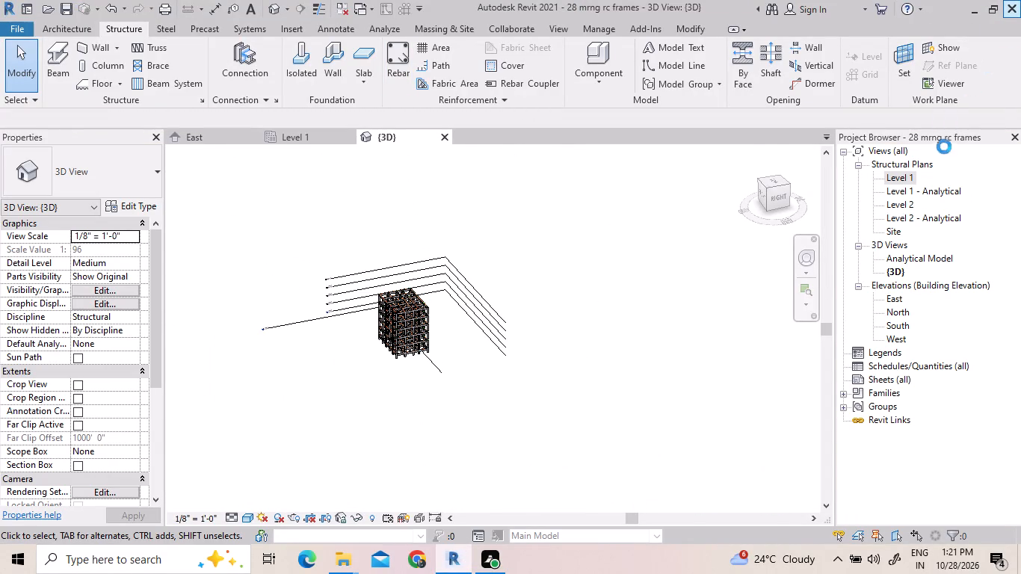
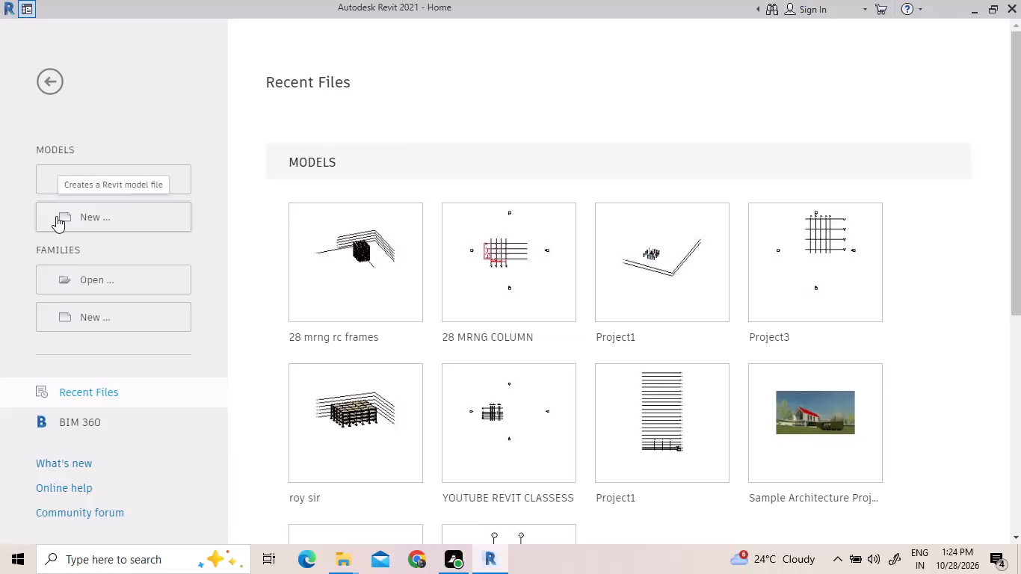
Create a new project from the Imperial-Structural Template.
left_click(56, 216)
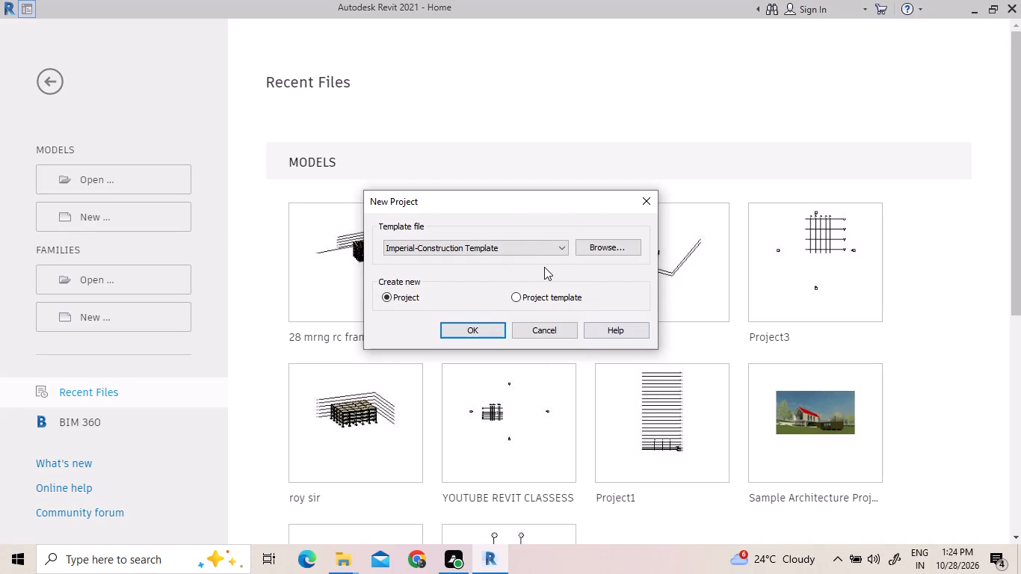
left_click(531, 247)
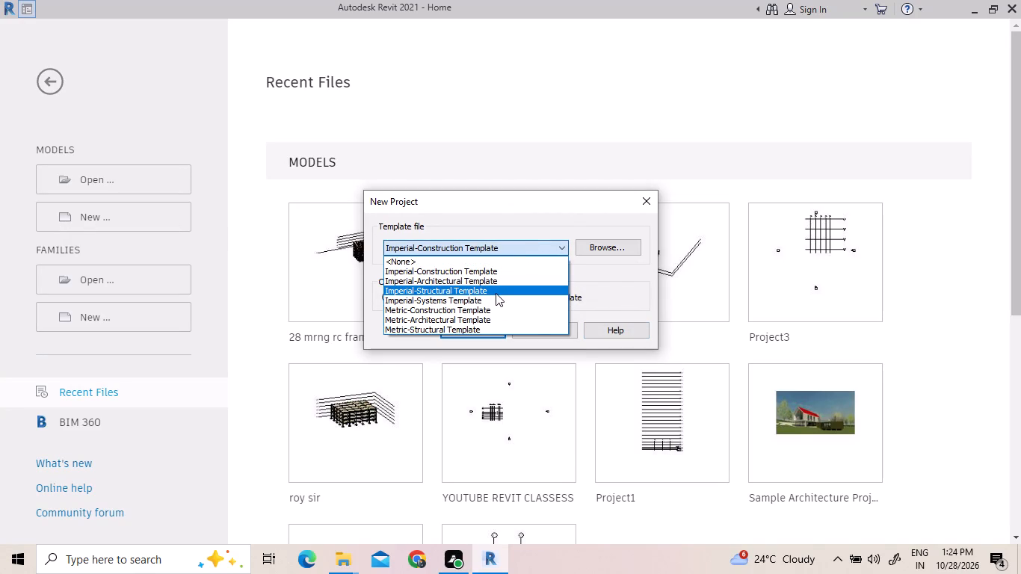
left_click(496, 292)
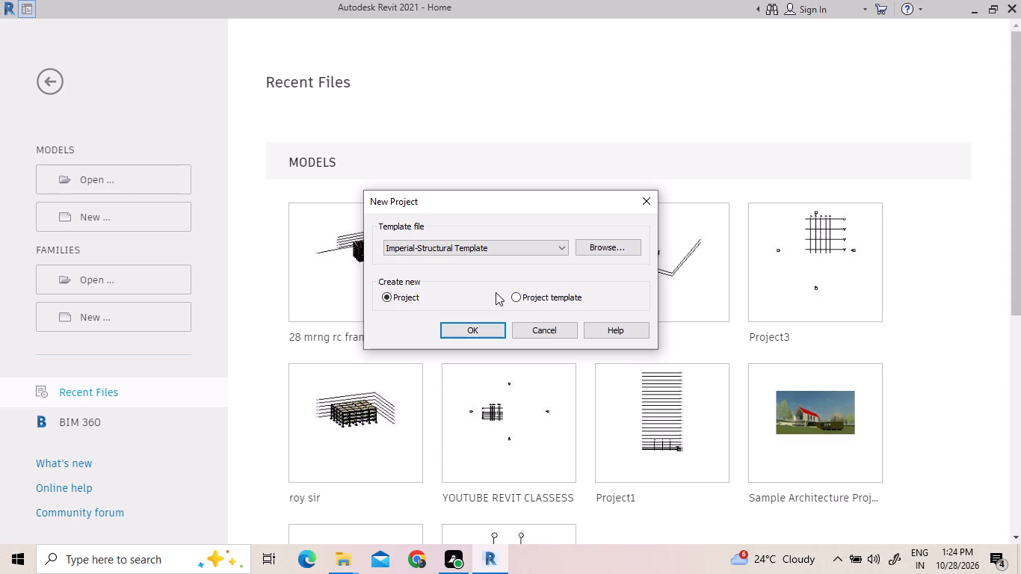
left_click(483, 330)
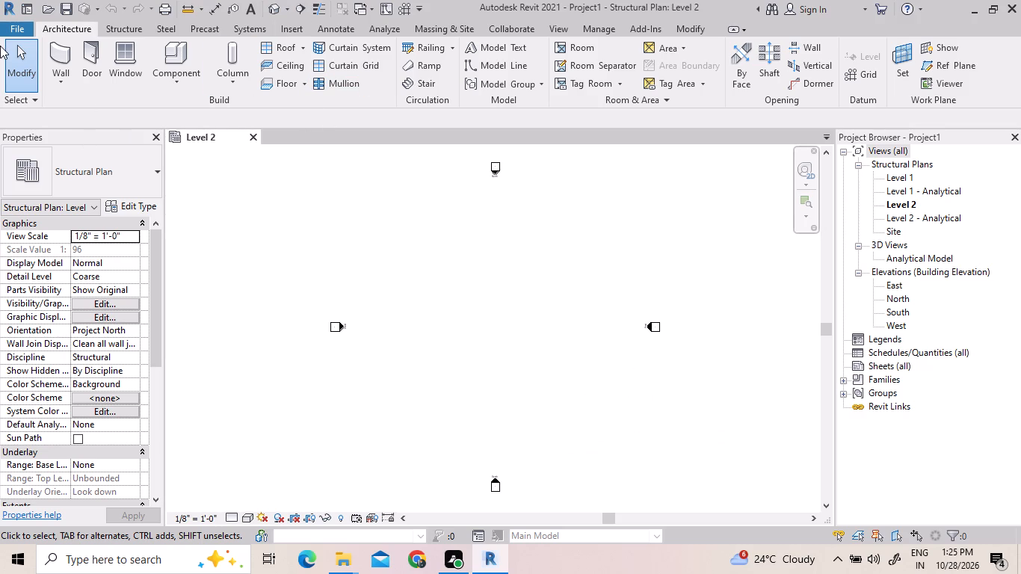
Open the East building elevation view.
double_click(895, 288)
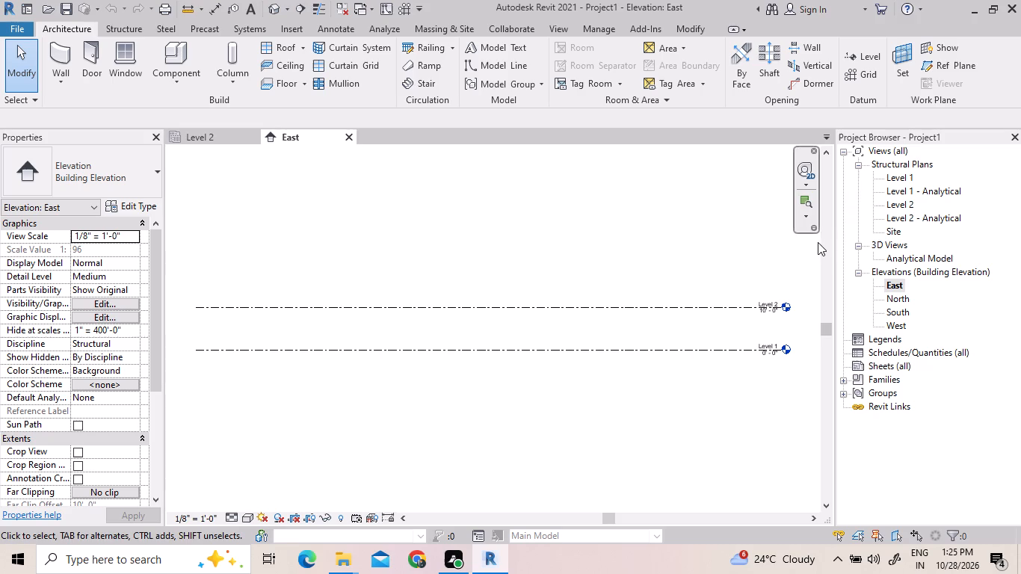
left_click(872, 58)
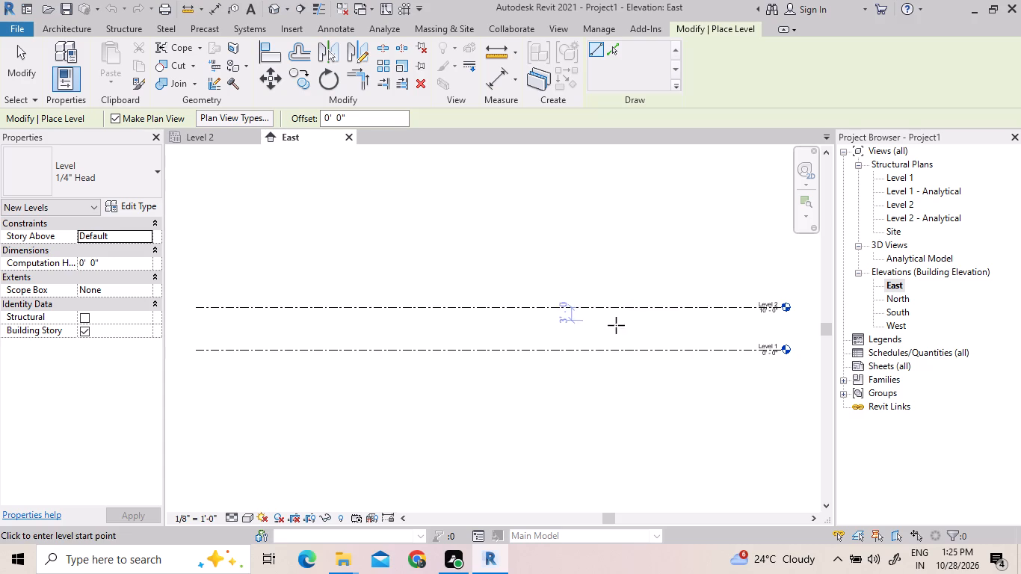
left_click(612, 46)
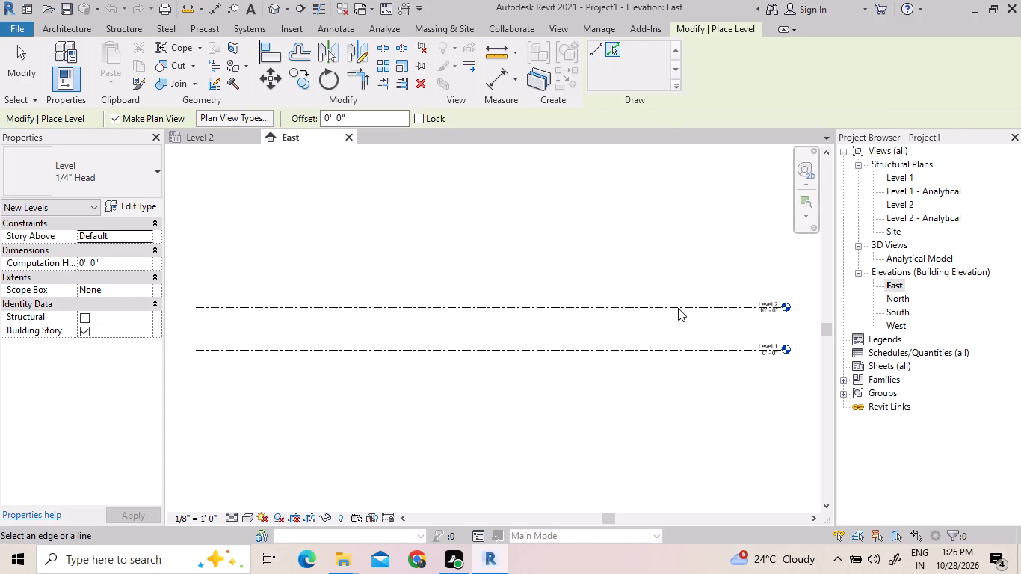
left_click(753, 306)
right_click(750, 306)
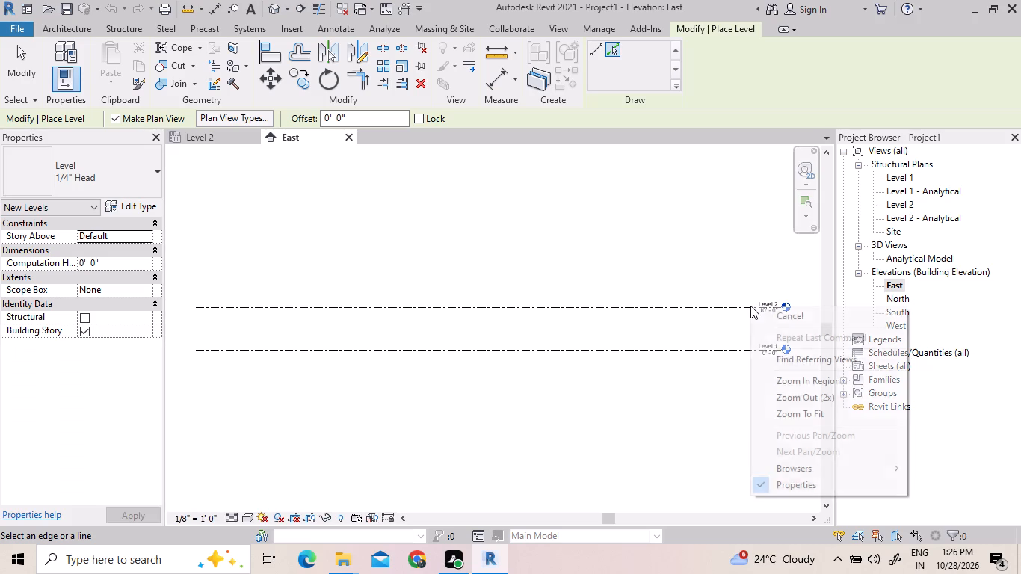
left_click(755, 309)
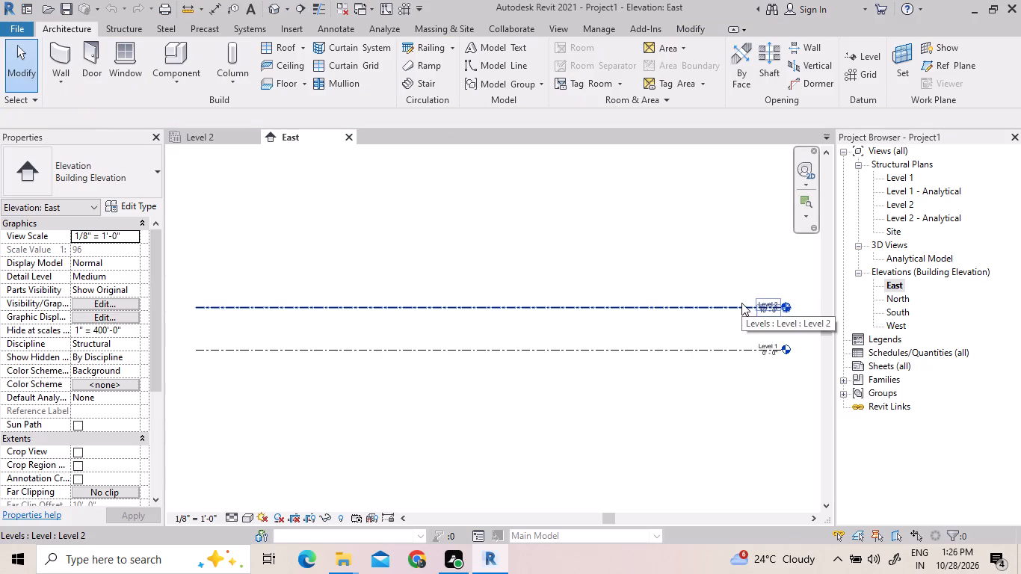
Select Level 2 and stretch the aligned Level 1 and Level 2 lines slightly outward at their head end.
left_click(741, 306)
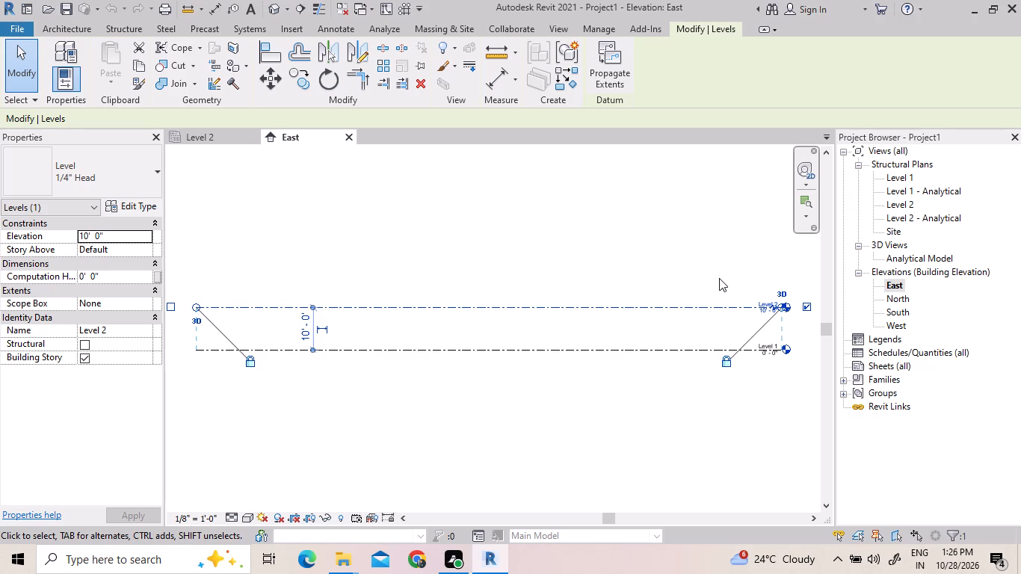
type("10")
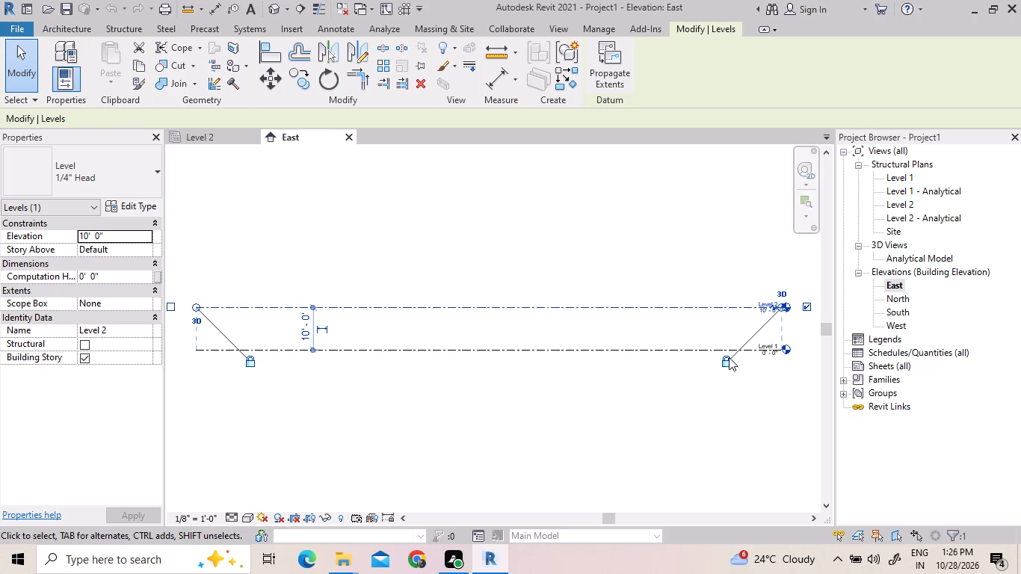
scroll(650, 385, "down", 2)
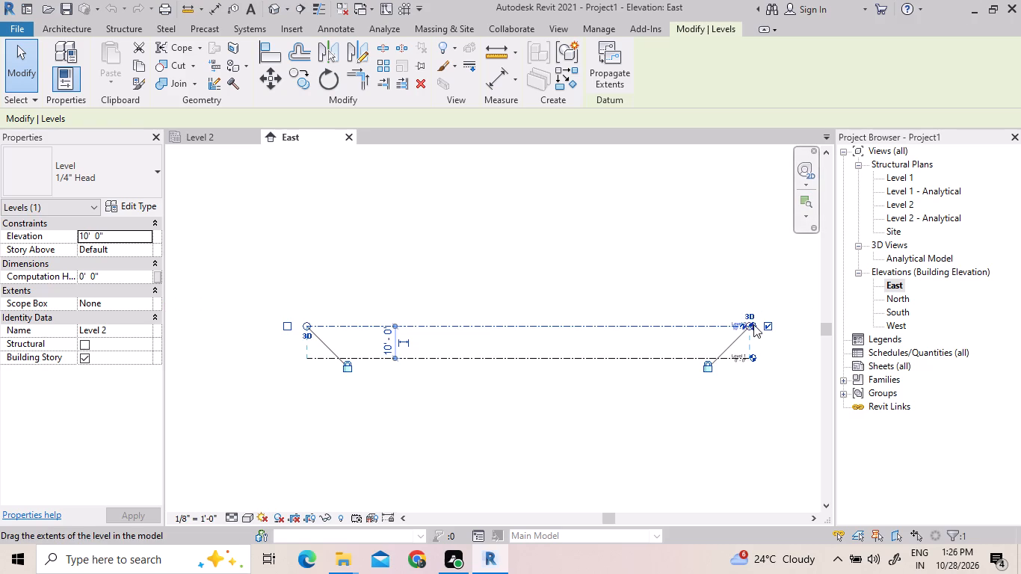
left_click_drag(755, 324, 755, 277)
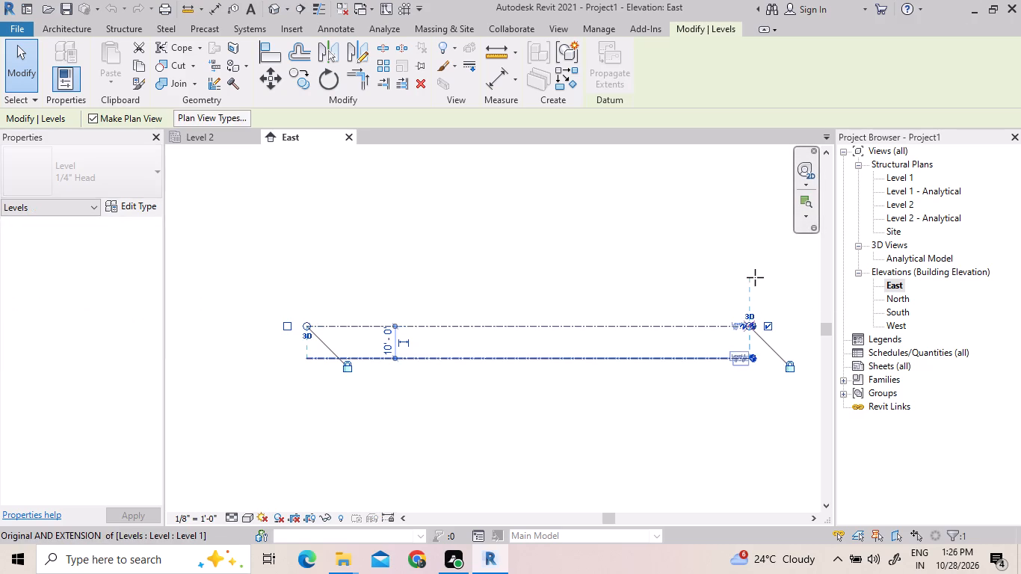
left_click_drag(755, 277, 756, 277)
scroll(753, 289, "up", 4)
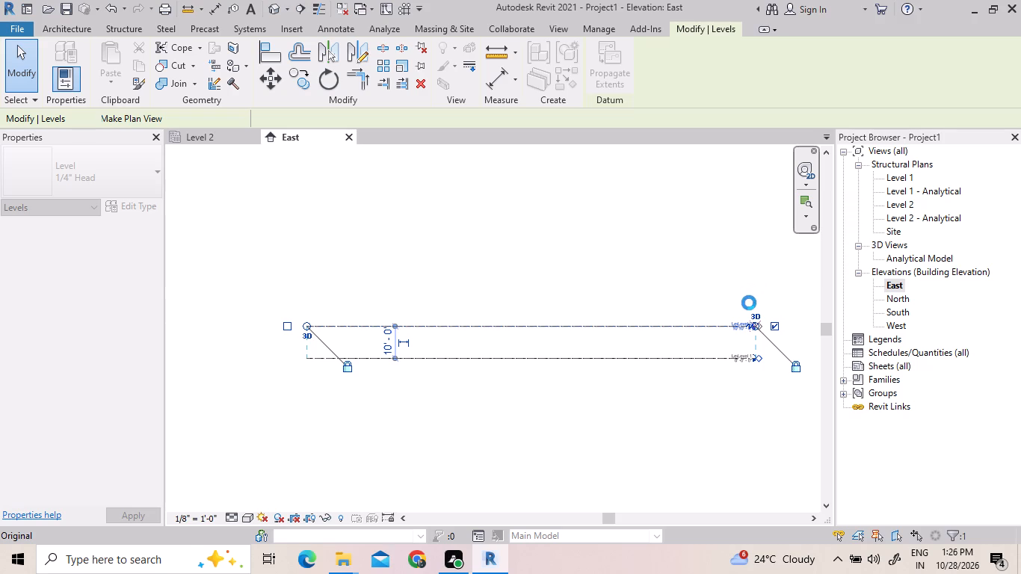
scroll(733, 384, "down", 2)
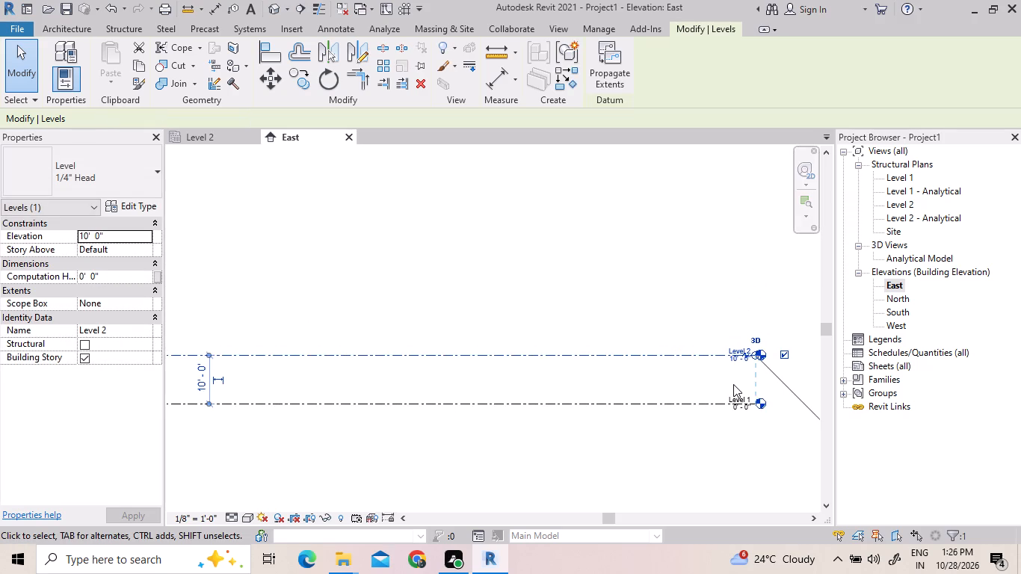
scroll(733, 384, "down", 2)
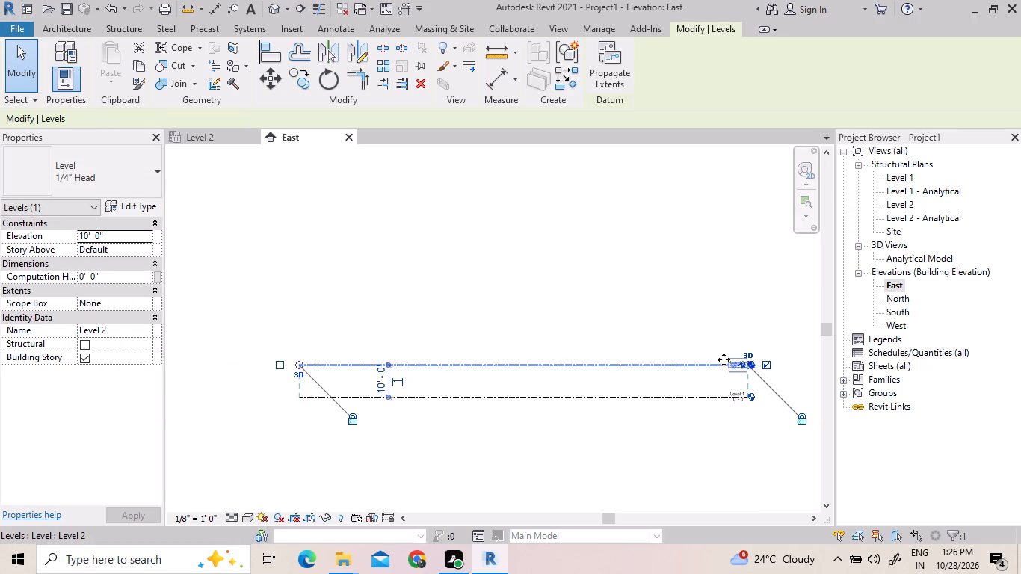
scroll(744, 359, "up", 11)
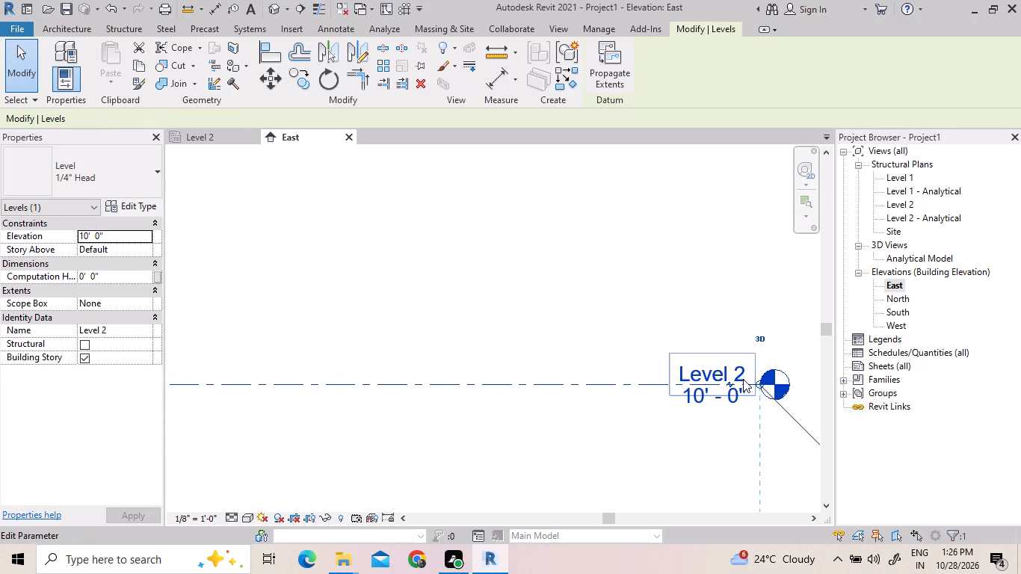
right_click(655, 382)
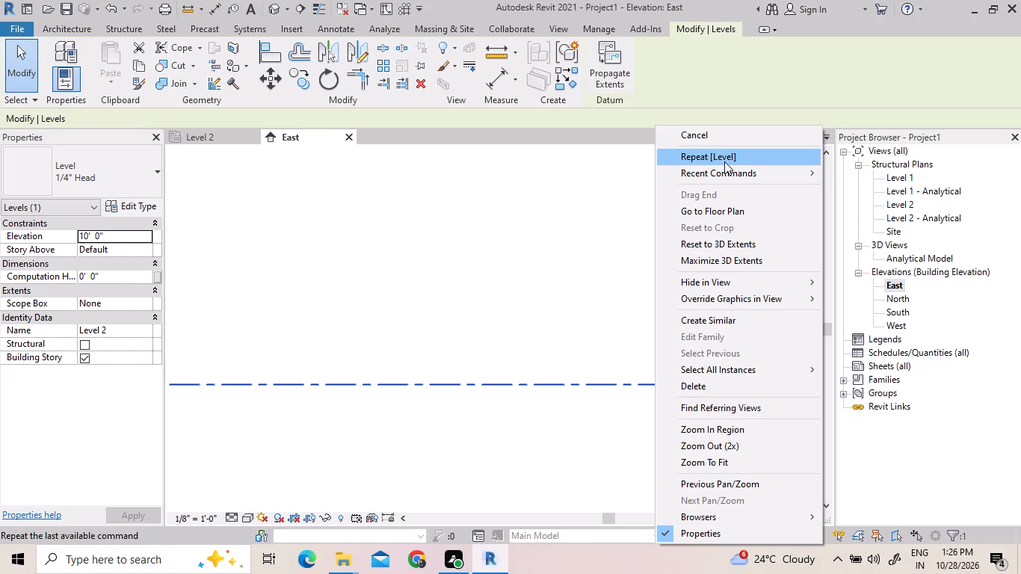
key("Escape")
key("Escape")
key("Escape")
key("Escape")
key("Escape")
key("Escape")
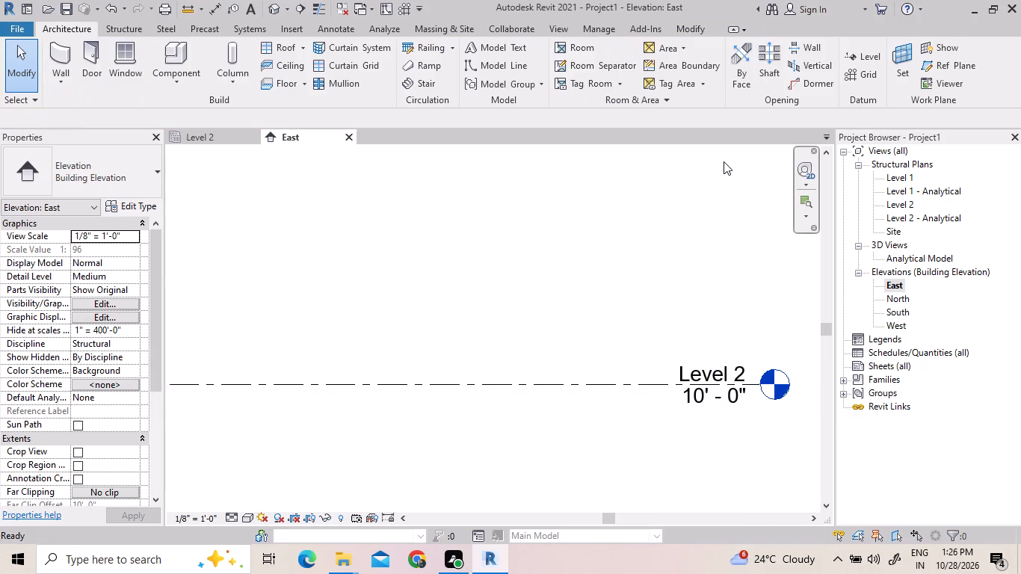
key("Escape")
key("Escape")
Place a level 10' 0" below Level 2 using the Level tool's Pick Lines option with a 10' 0" offset.
scroll(693, 218, "down", 8)
scroll(528, 411, "down", 3)
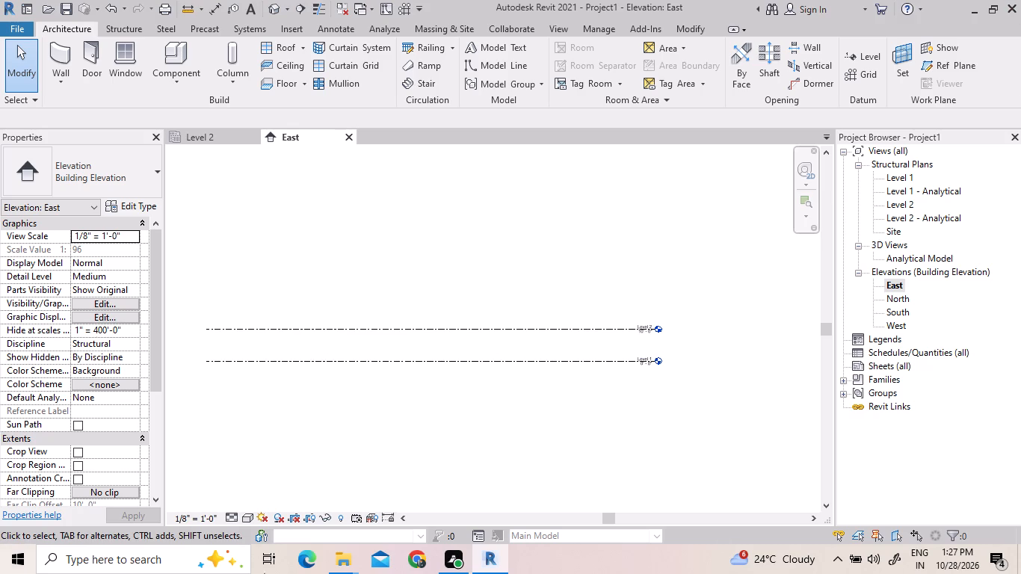
left_click(872, 52)
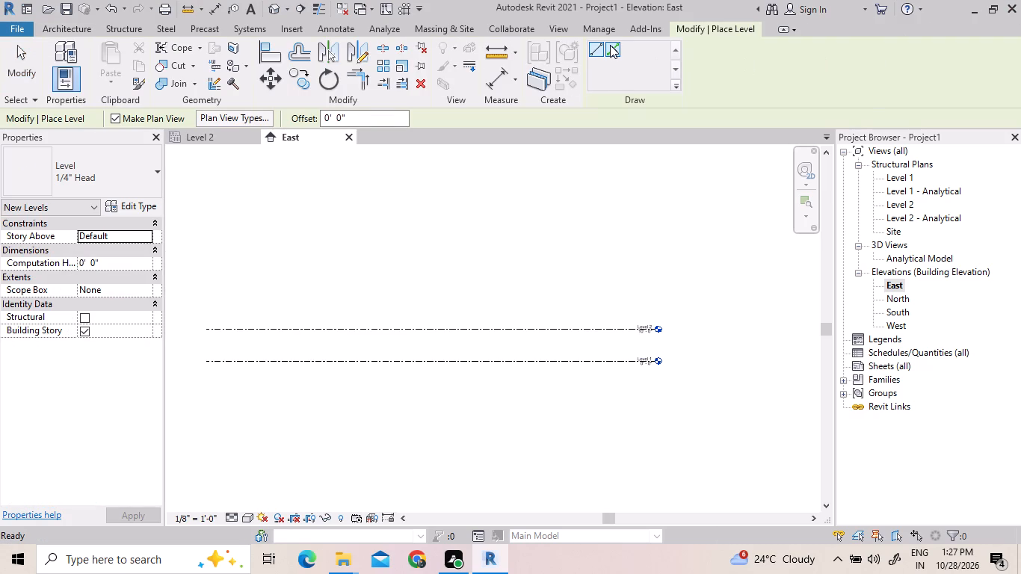
left_click(610, 45)
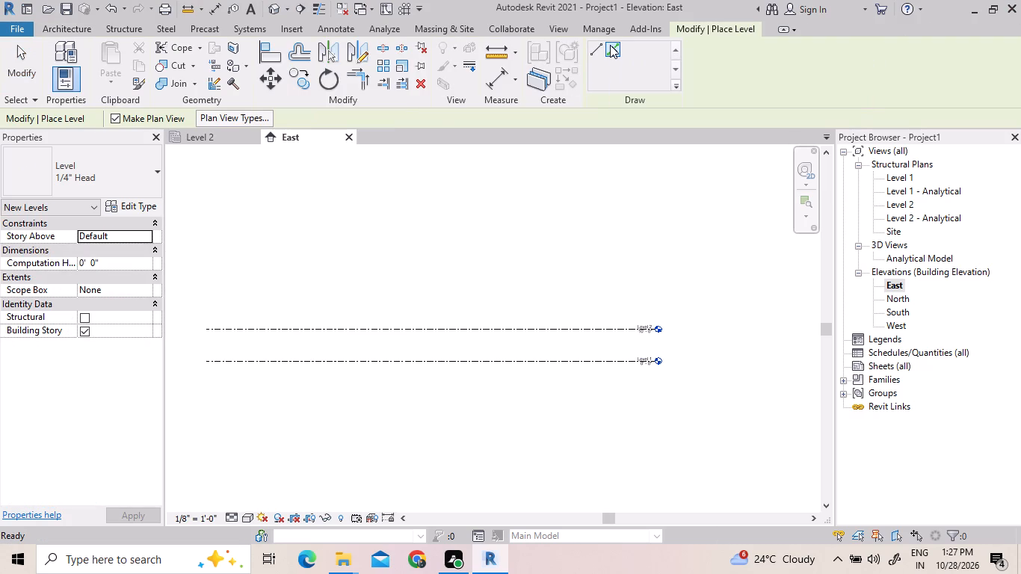
left_click(593, 330)
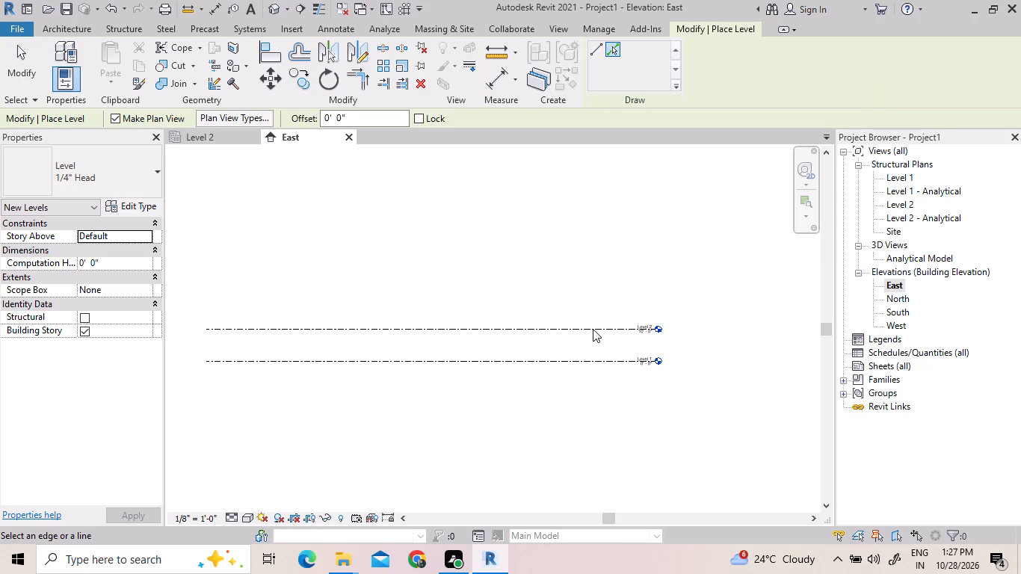
left_click(330, 117)
key("BackSpace")
key("1")
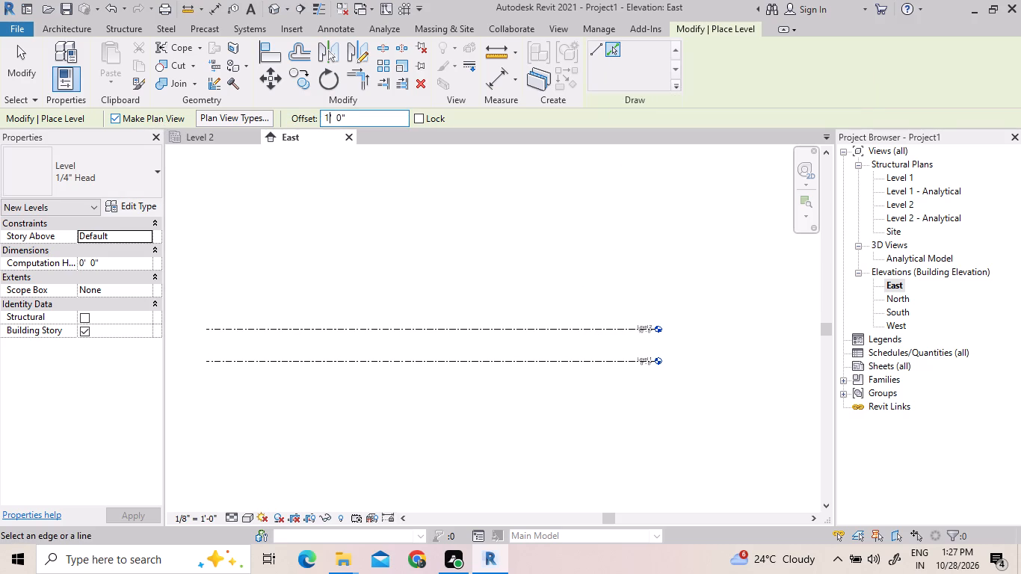
key("0")
left_click(395, 330)
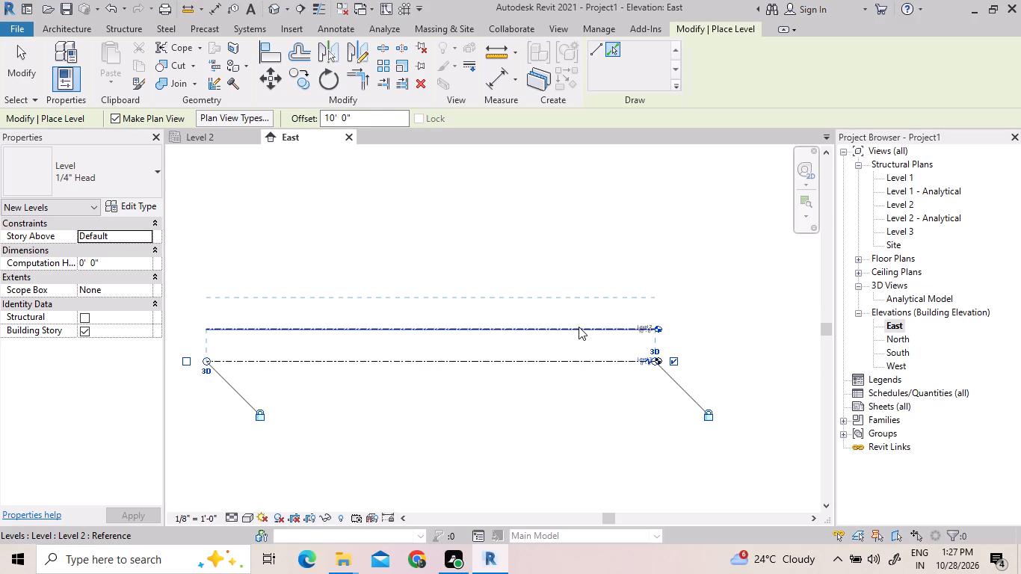
Add four more levels above Level 2 at 20', 30', 40' and 50' by offsetting each topmost level upward by 10' 0".
left_click_drag(579, 327, 582, 274)
left_click_drag(568, 296, 576, 259)
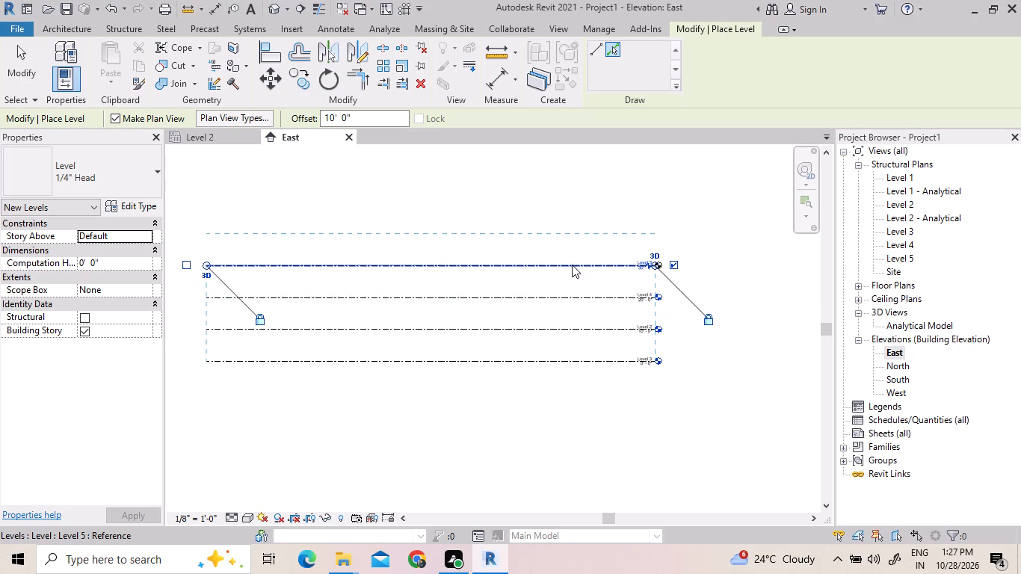
left_click_drag(572, 265, 579, 217)
left_click_drag(580, 232, 584, 202)
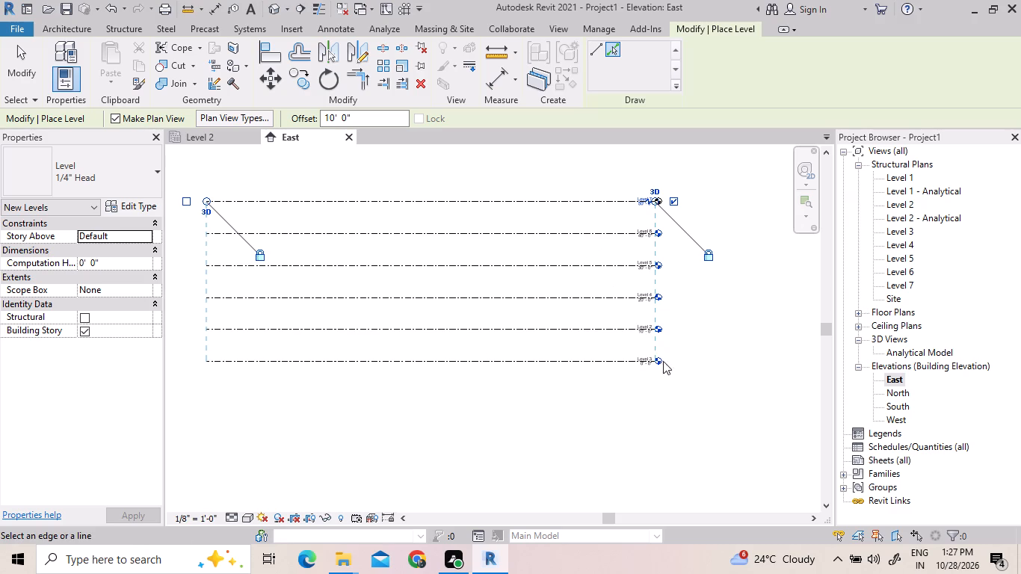
scroll(665, 442, "down", 3)
scroll(670, 266, "up", 4)
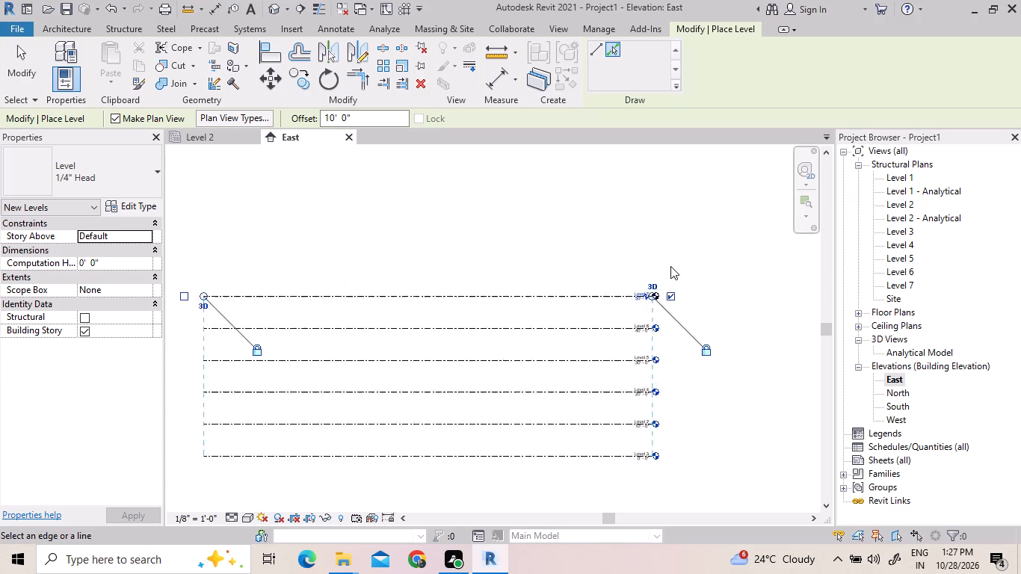
scroll(645, 326, "up", 3)
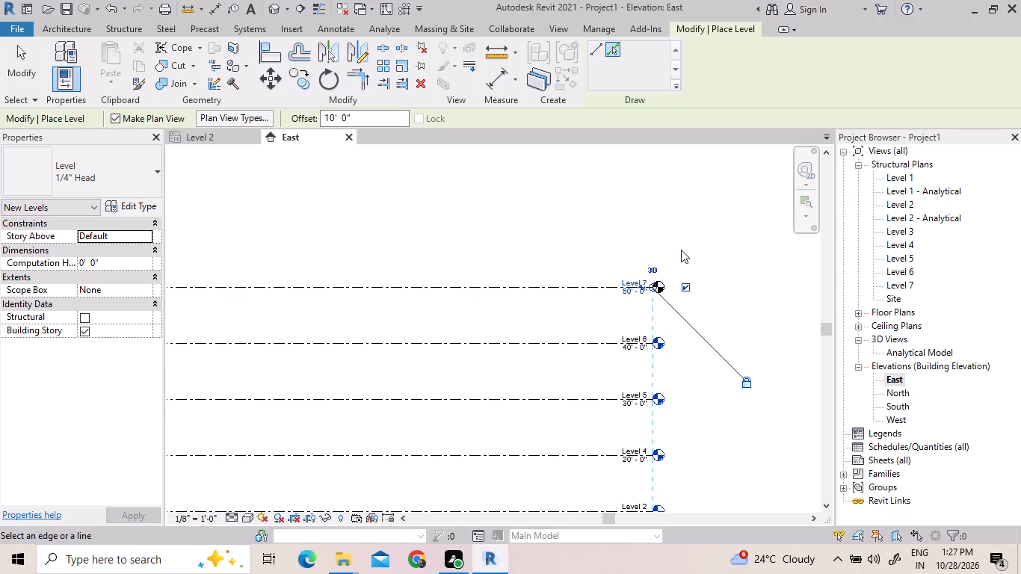
right_click(745, 217)
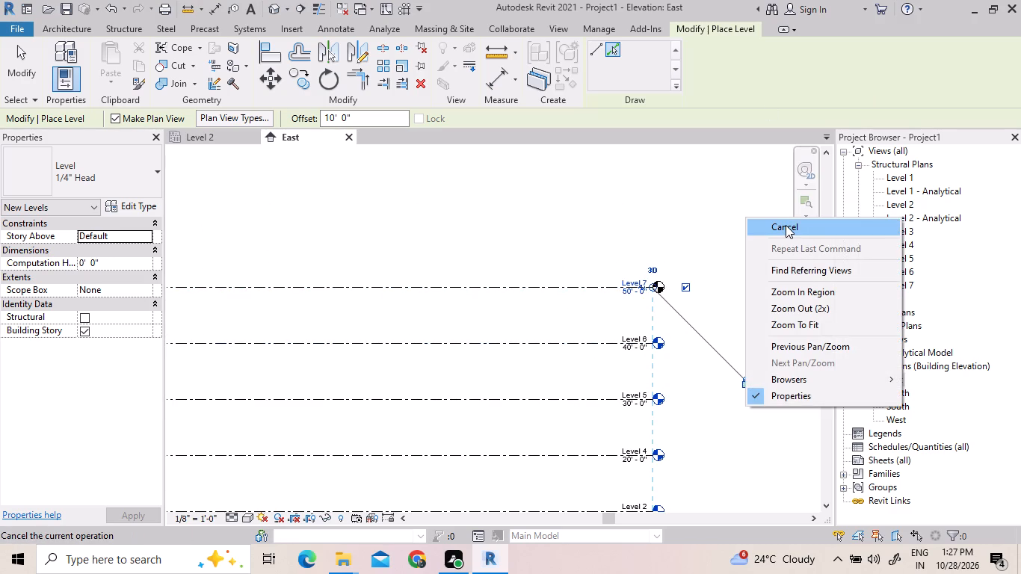
left_click(786, 225)
Examine the names and elevations at the heads of the lowest levels in the East elevation.
scroll(694, 294, "down", 5)
scroll(654, 439, "up", 3)
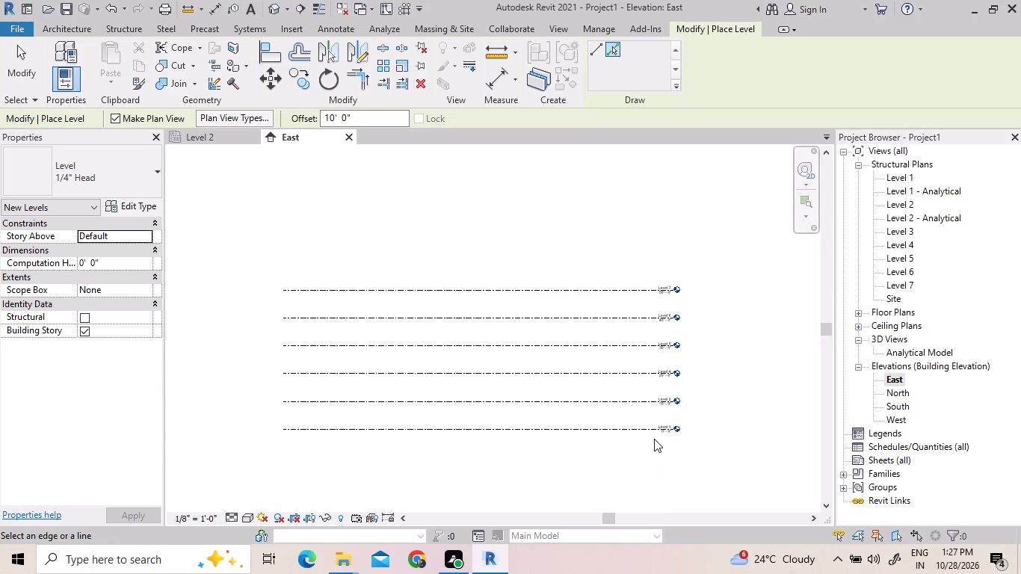
scroll(654, 439, "up", 7)
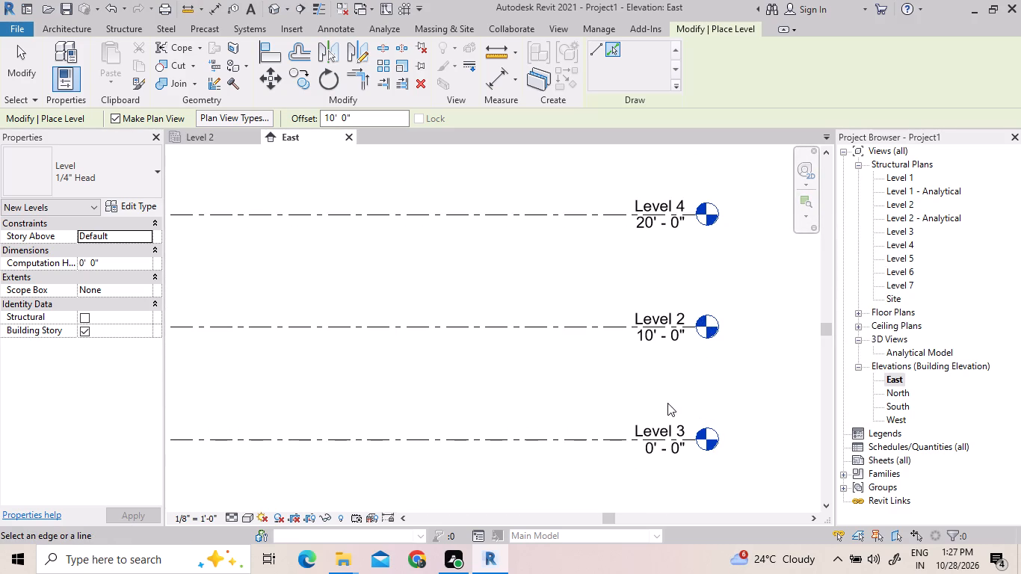
scroll(682, 407, "down", 3)
scroll(673, 424, "up", 2)
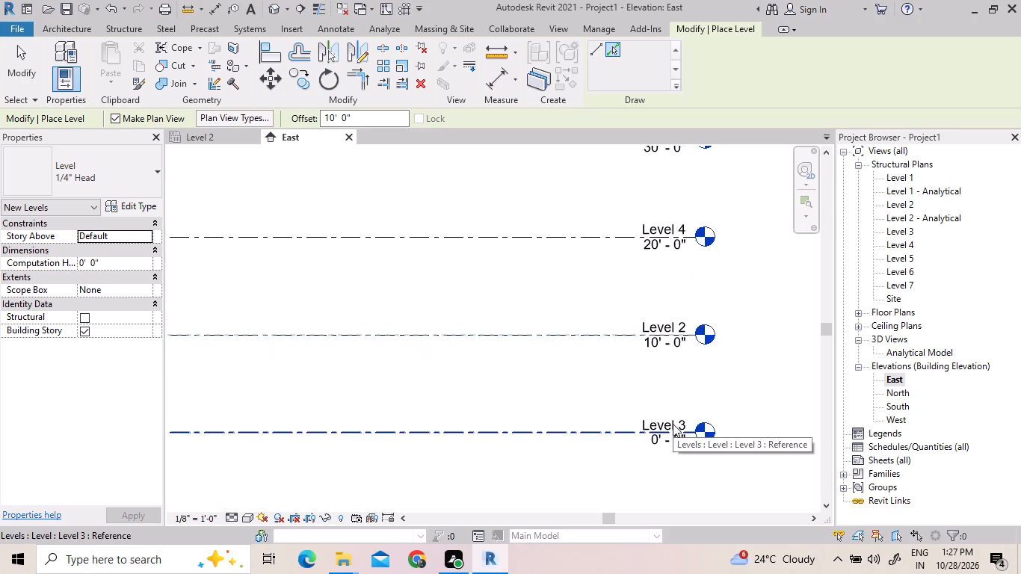
Exit the level placement command in the East elevation.
right_click(673, 424)
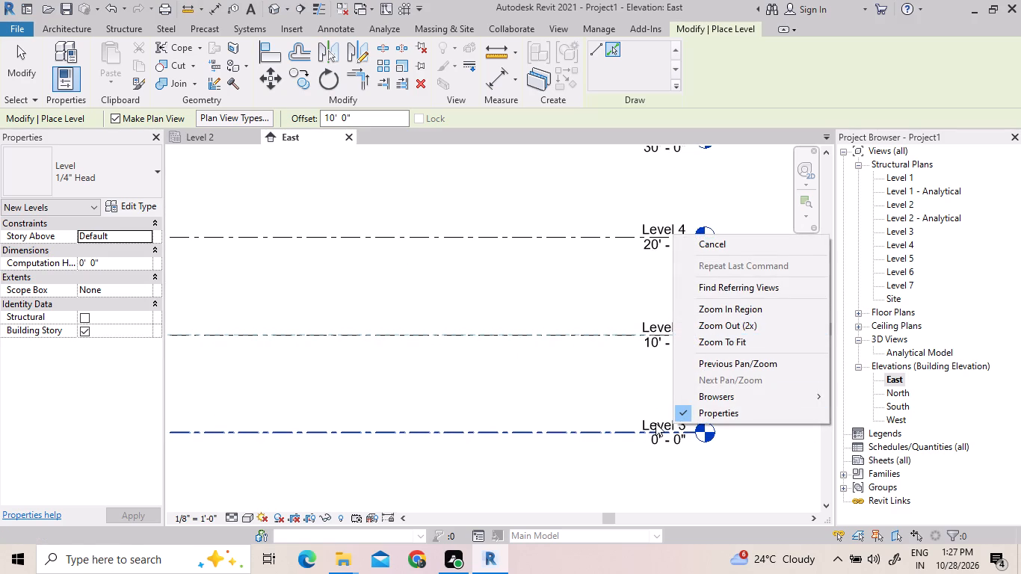
left_click(656, 423)
right_click(646, 425)
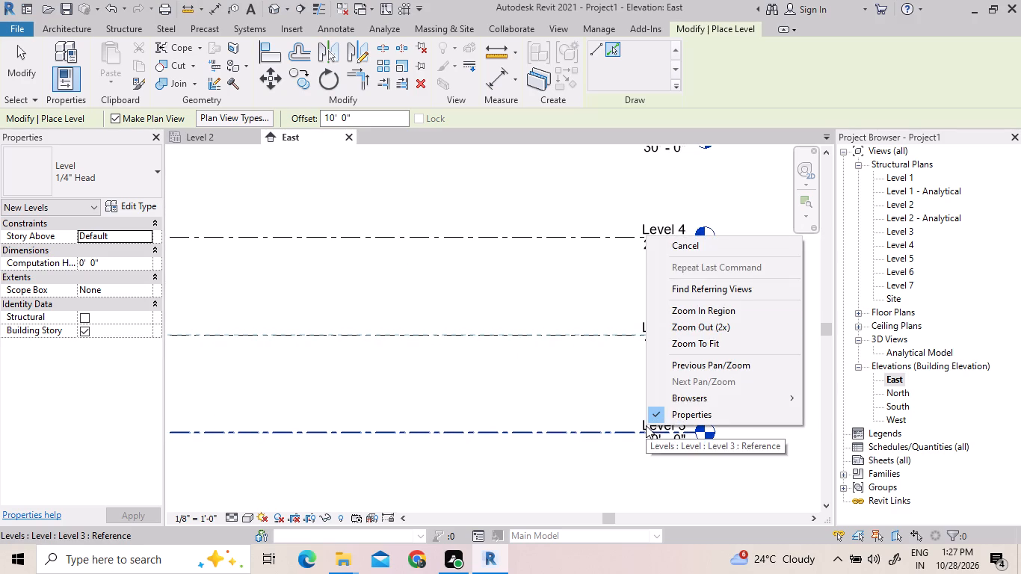
left_click(735, 245)
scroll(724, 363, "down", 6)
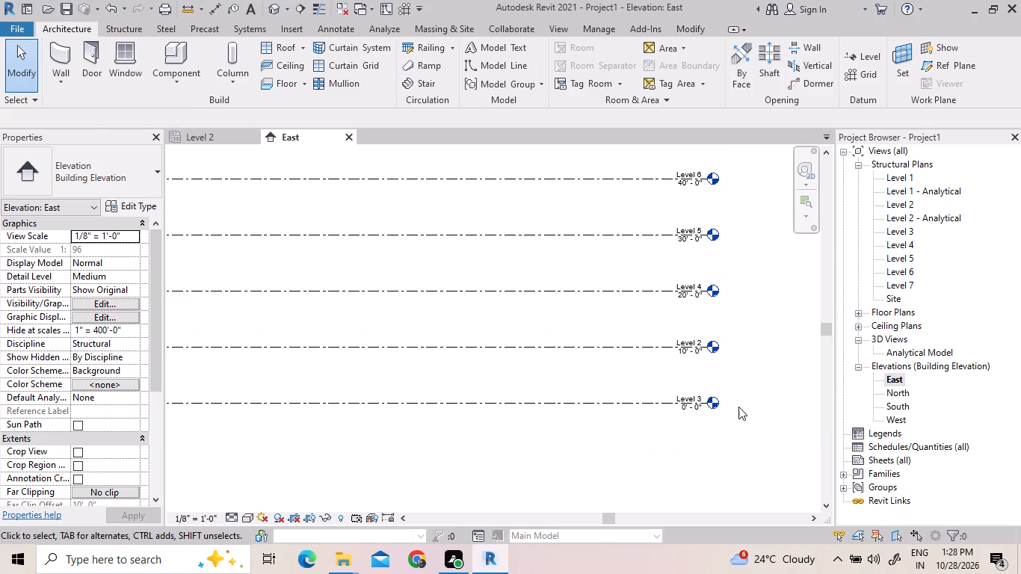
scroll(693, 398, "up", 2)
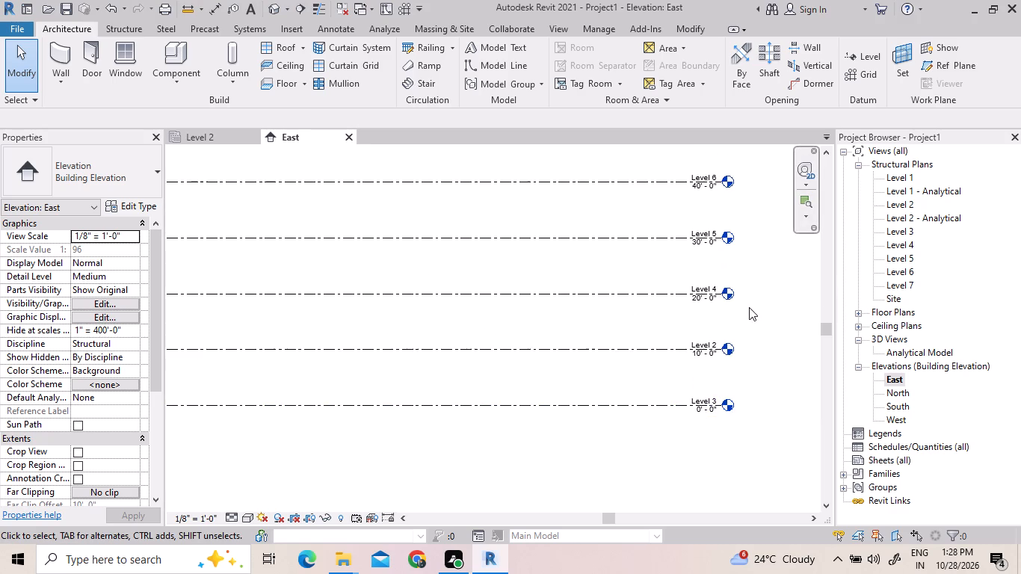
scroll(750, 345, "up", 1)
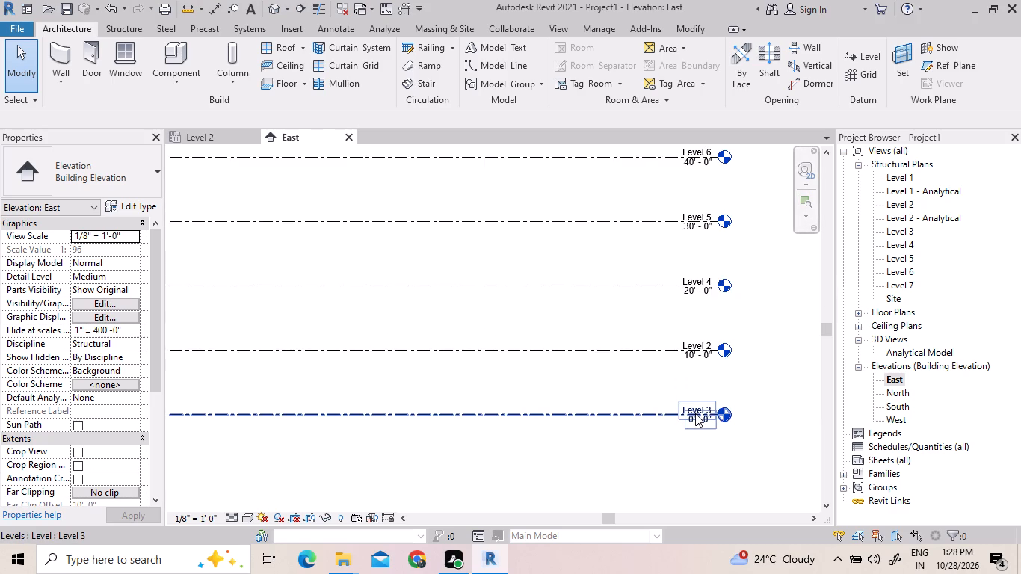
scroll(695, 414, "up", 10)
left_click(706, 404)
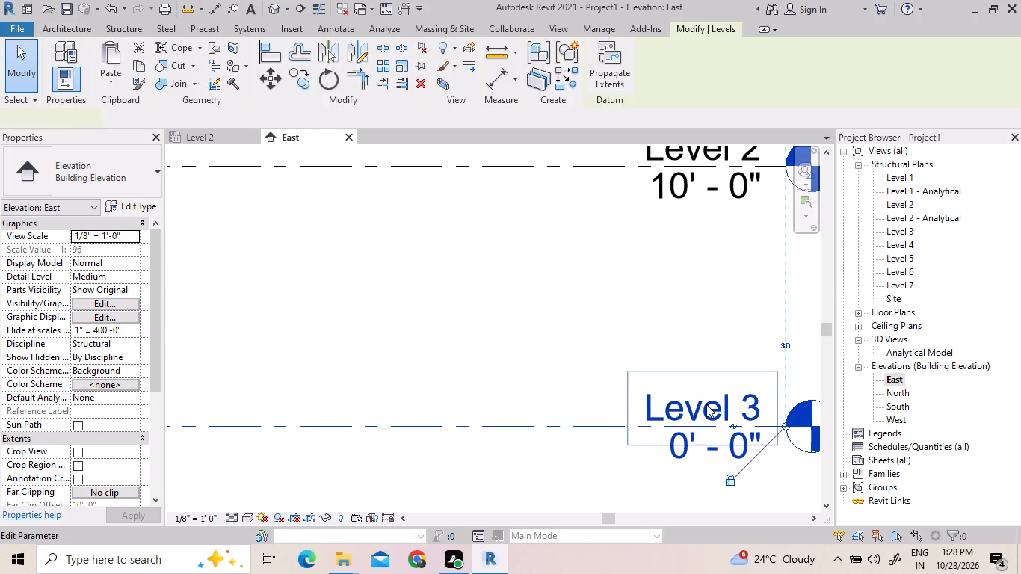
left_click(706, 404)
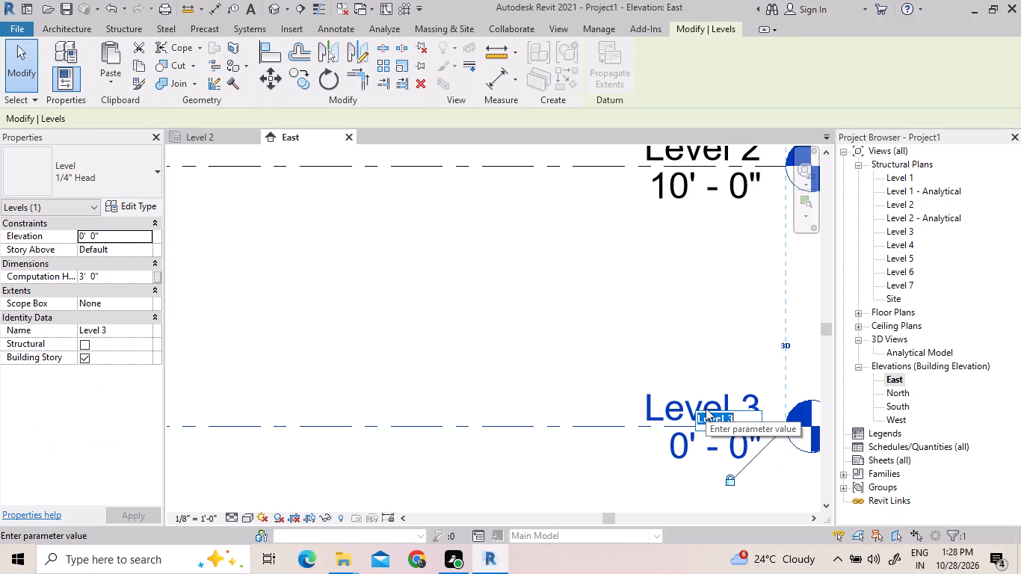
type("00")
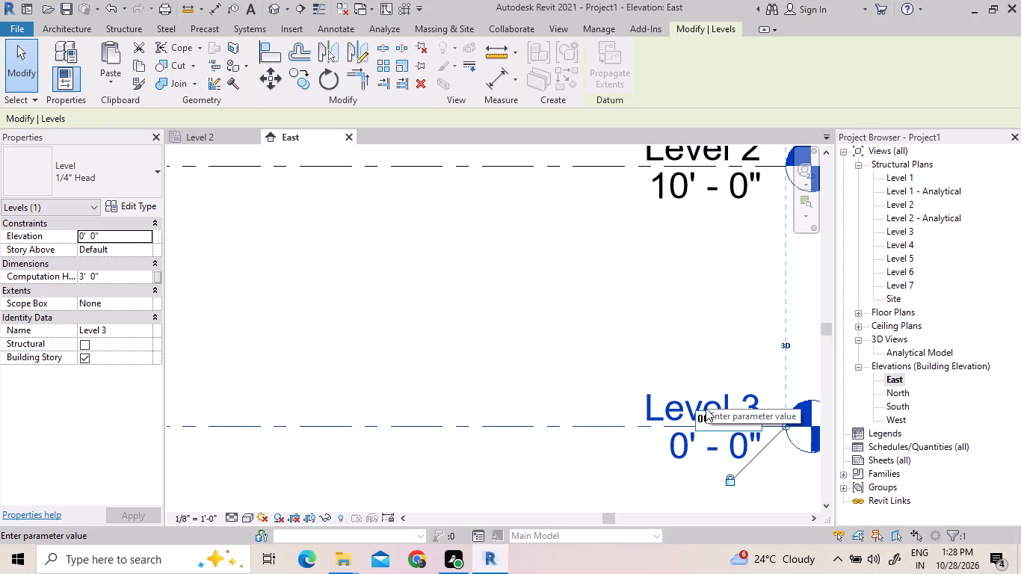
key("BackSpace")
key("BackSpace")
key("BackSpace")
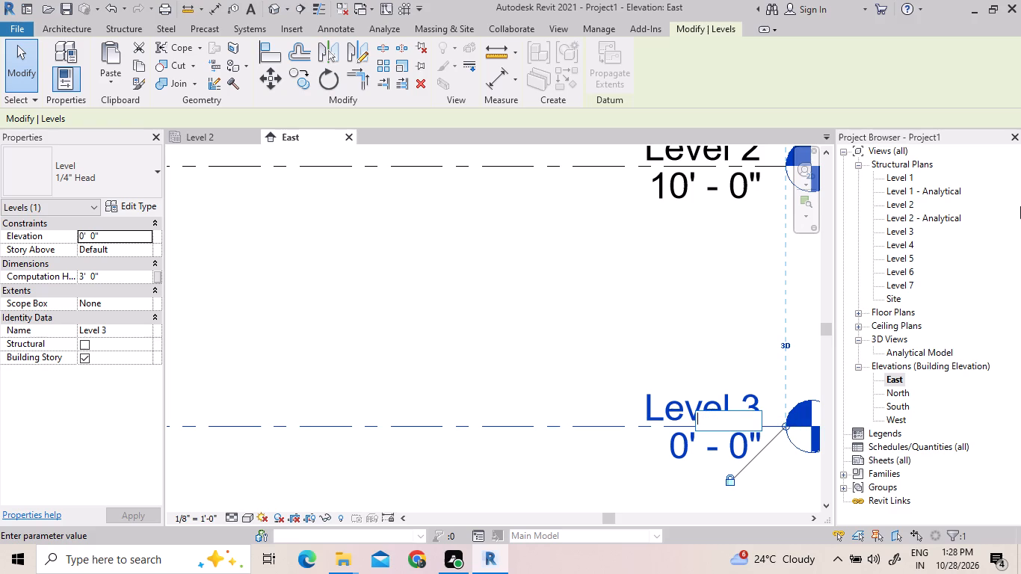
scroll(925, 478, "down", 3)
Rename the Level 1 structural plan as "00 -GFL", applying the name to the corresponding level and views as well.
left_click(910, 176)
right_click(899, 179)
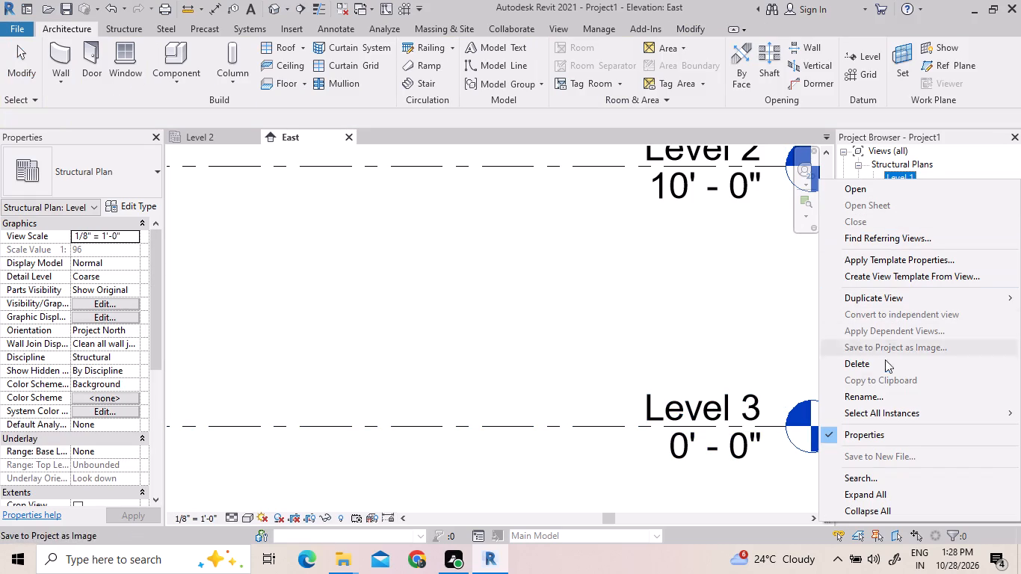
left_click(877, 395)
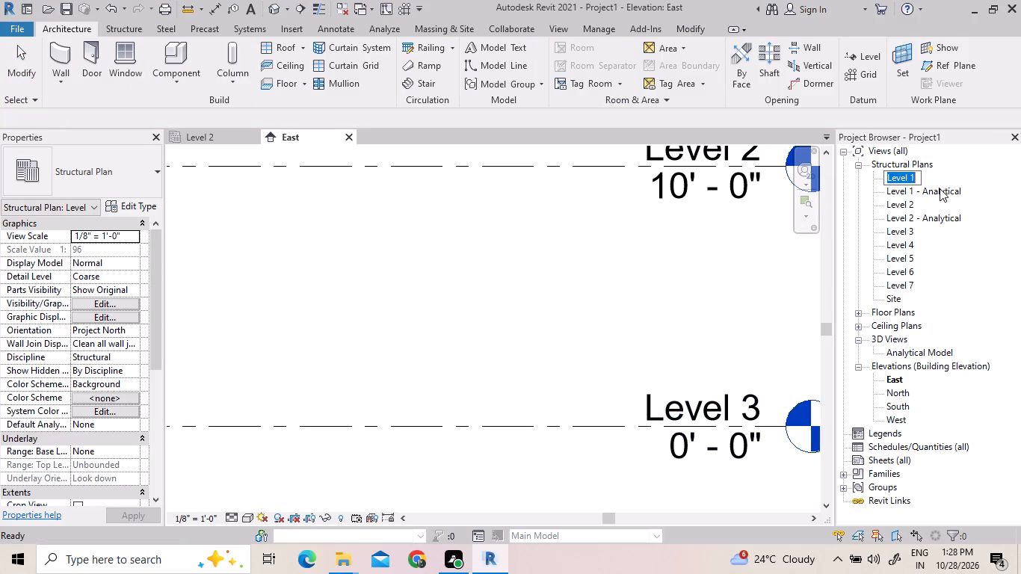
key("0")
key("0")
key("space")
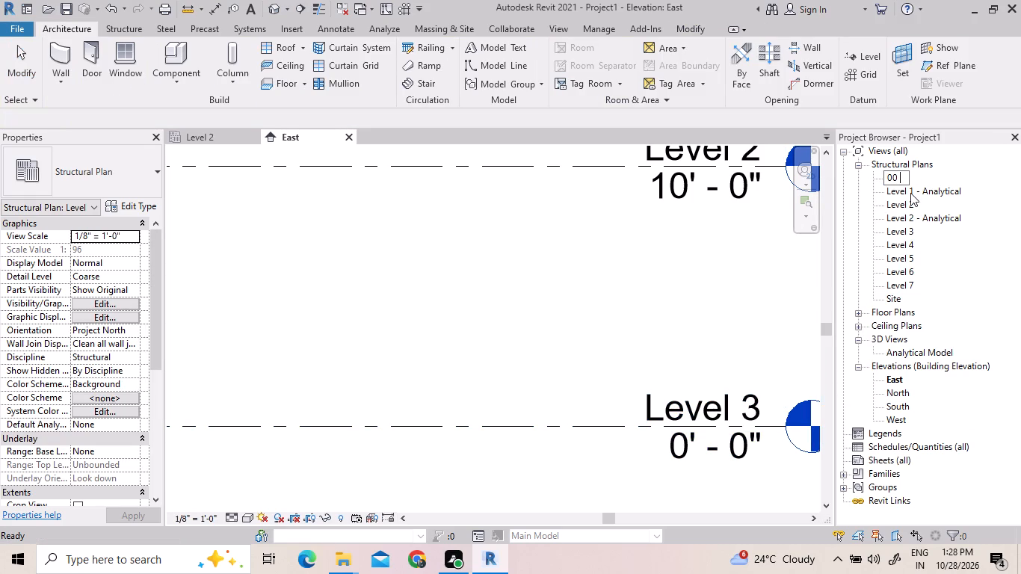
type("gfl")
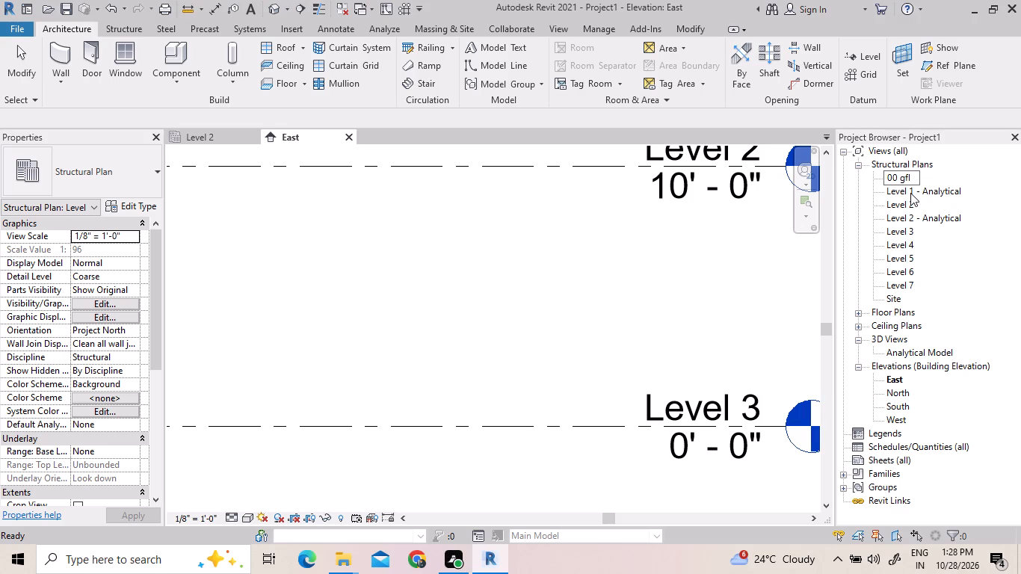
key("BackSpace")
key("BackSpace")
key("BackSpace")
type("GFL")
key("Left")
key("Left")
key("Left")
key("minus")
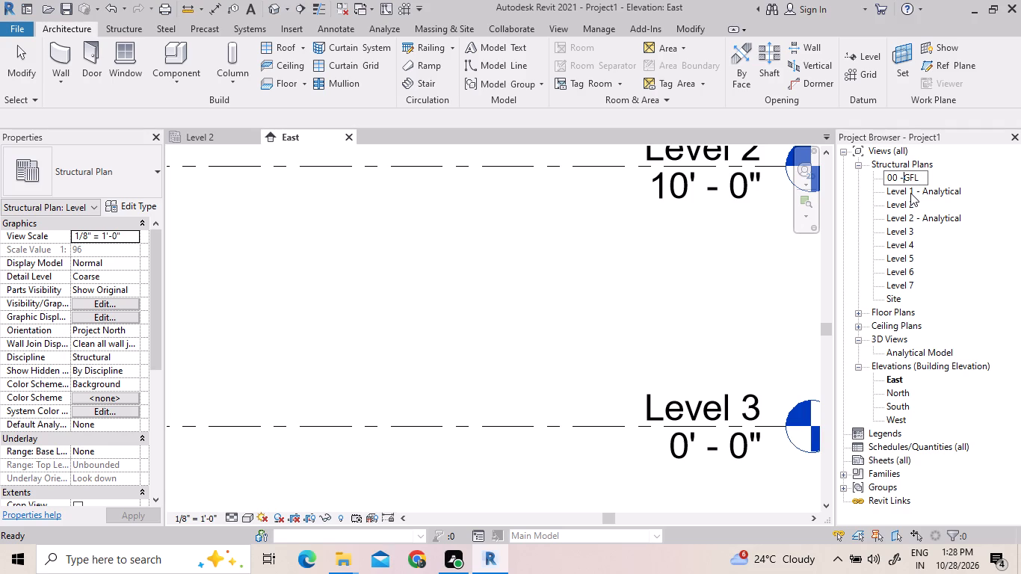
left_click(898, 203)
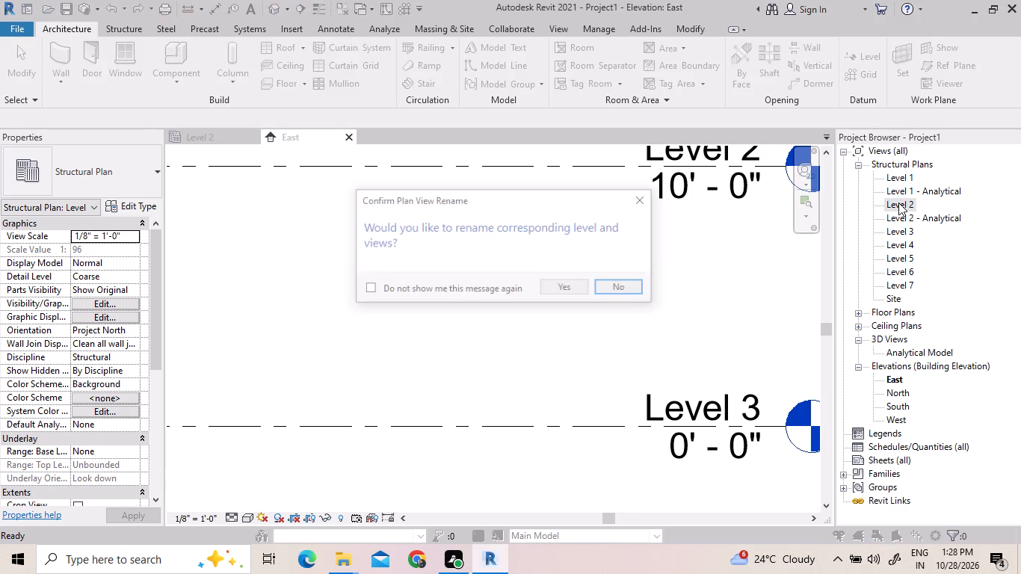
left_click(568, 286)
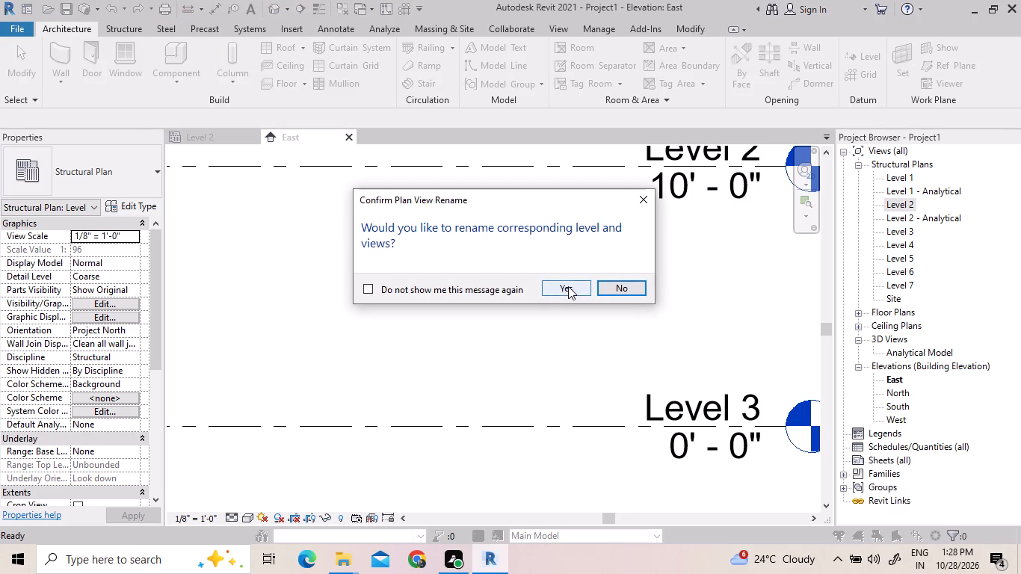
Examine the overlapping name labels at the head of the 0' 0" level in the East elevation.
scroll(579, 296, "down", 4)
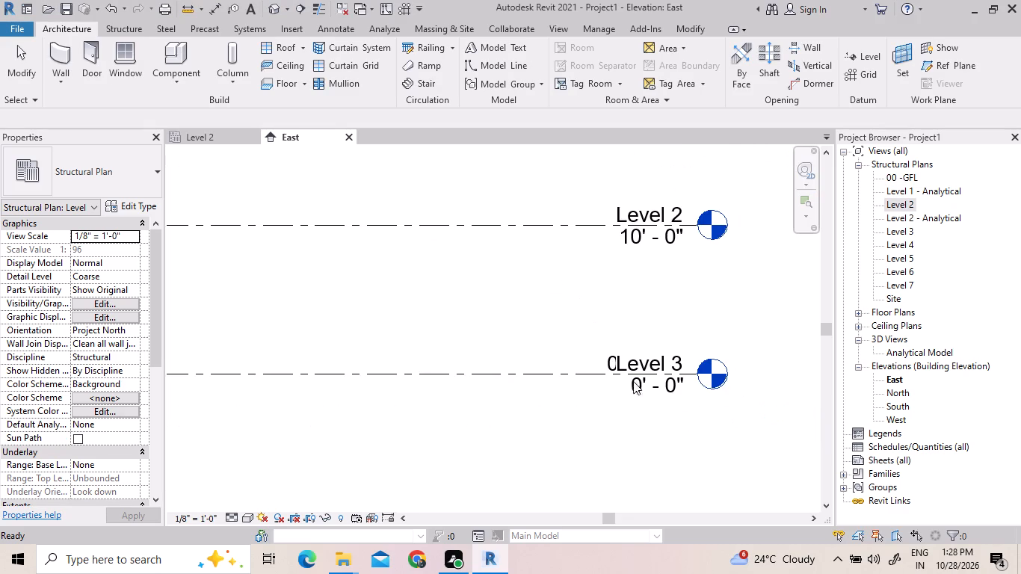
scroll(639, 402, "down", 4)
scroll(638, 383, "up", 10)
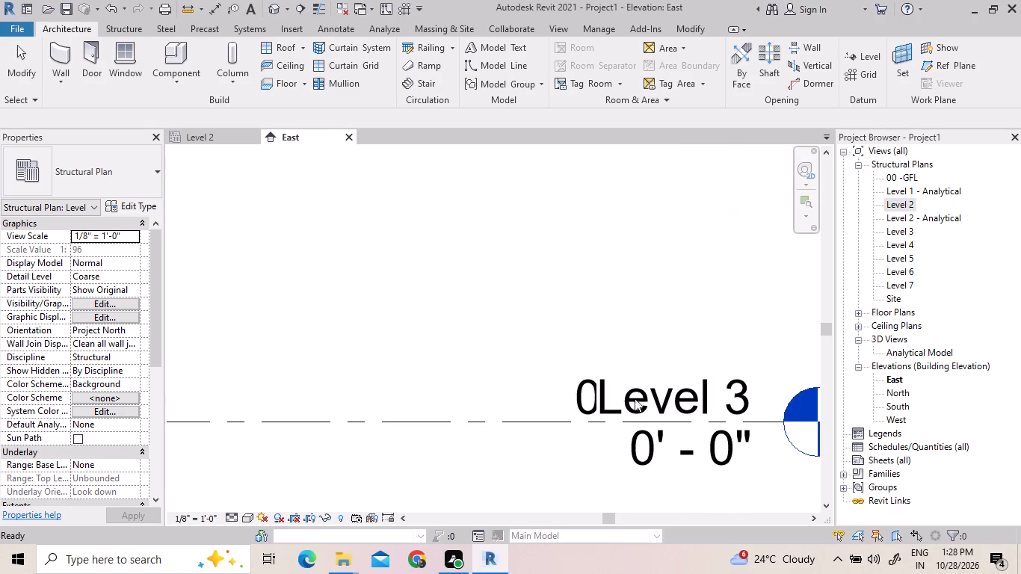
left_click(635, 401)
scroll(641, 418, "down", 5)
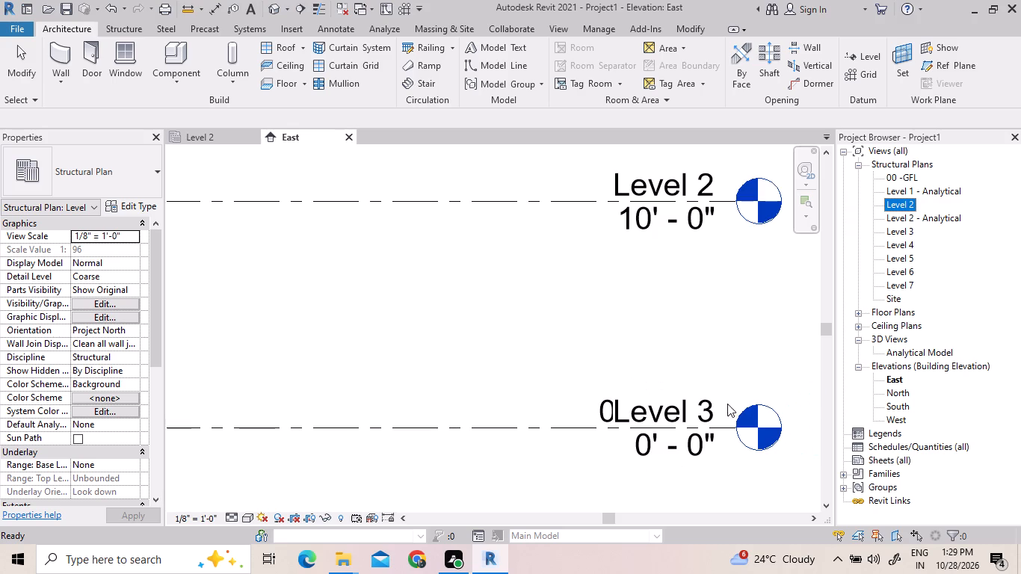
scroll(704, 359, "down", 10)
scroll(691, 415, "up", 5)
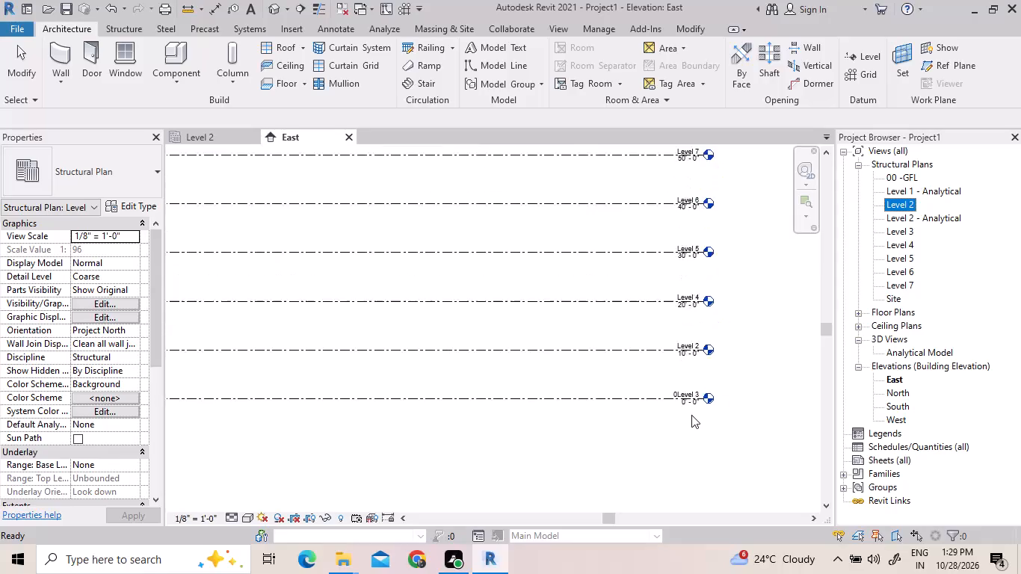
scroll(691, 373, "up", 4)
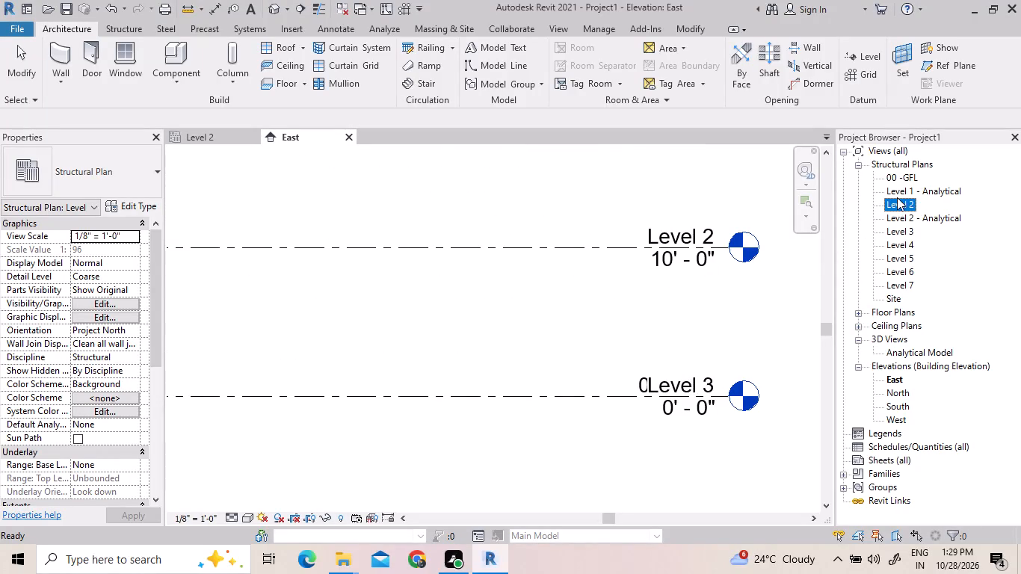
View the Level 2 structural plan and return to the East elevation.
double_click(905, 208)
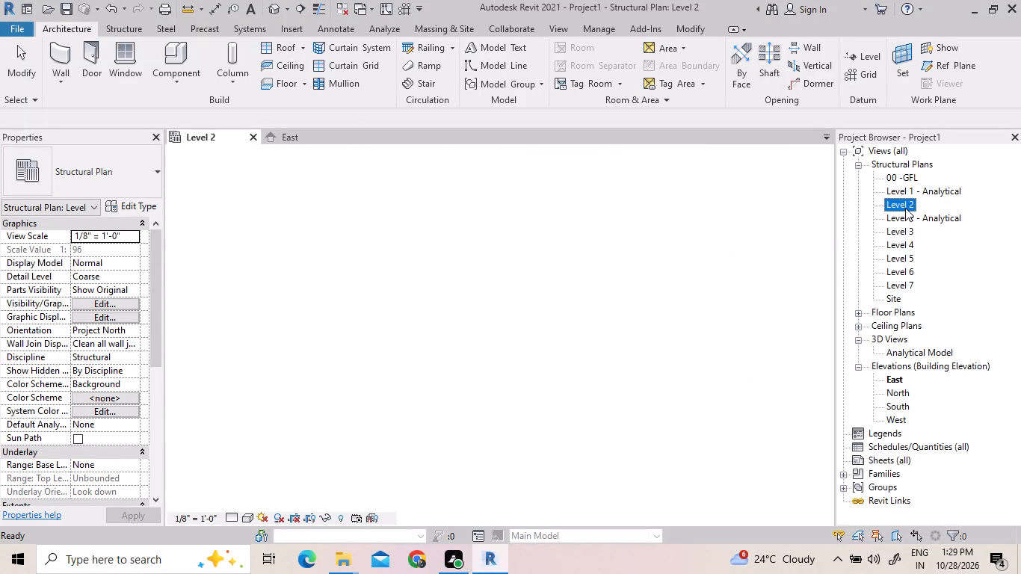
double_click(905, 208)
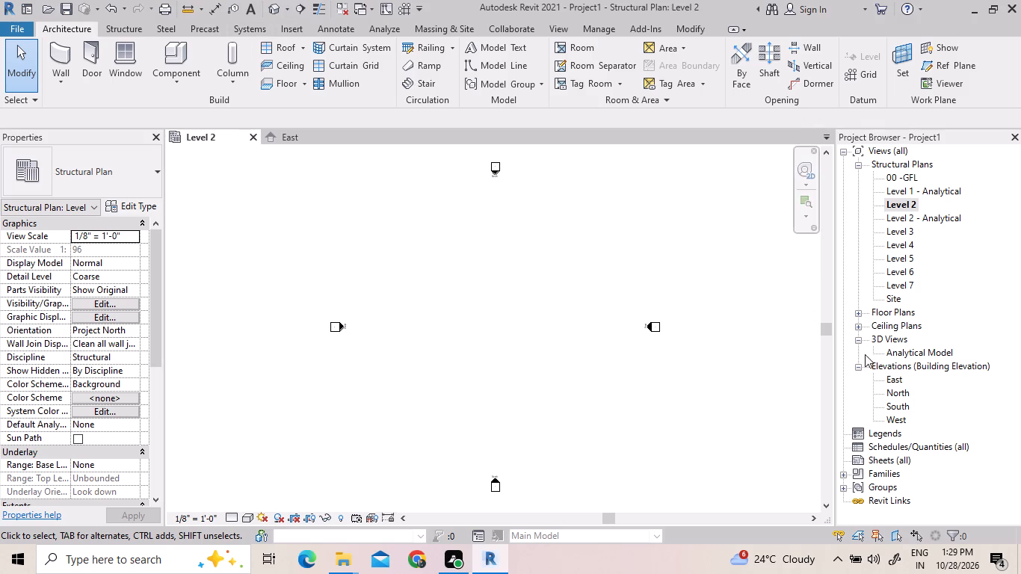
double_click(887, 377)
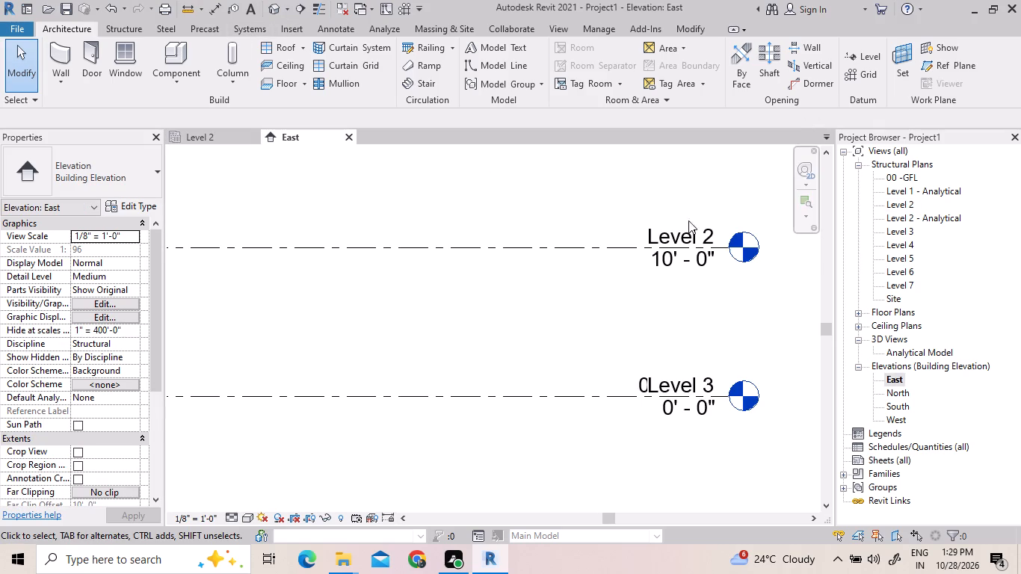
Delete the duplicate Level 3 at 0' 0" in the East elevation together with its associated plan views.
left_click(662, 380)
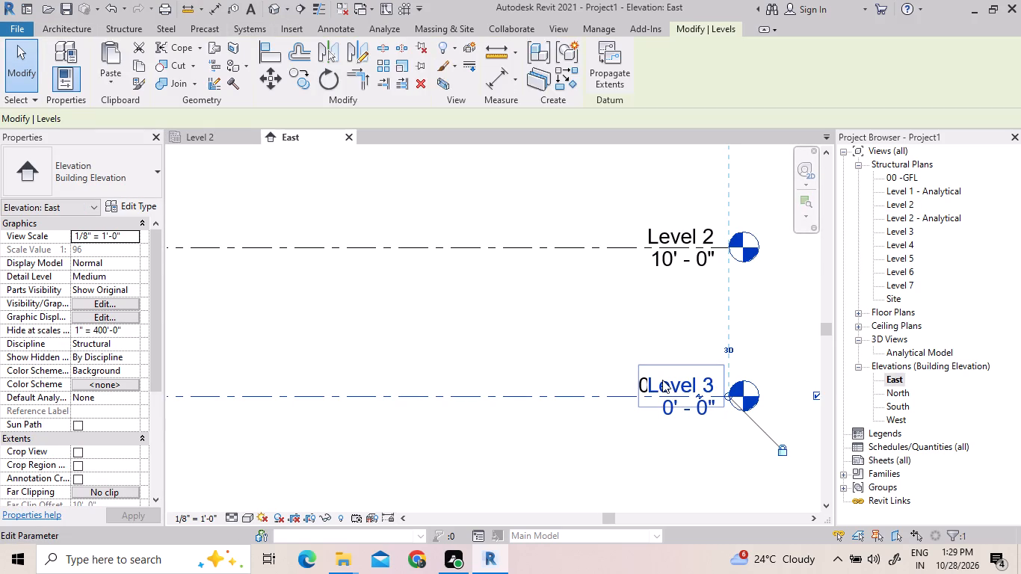
key("Delete")
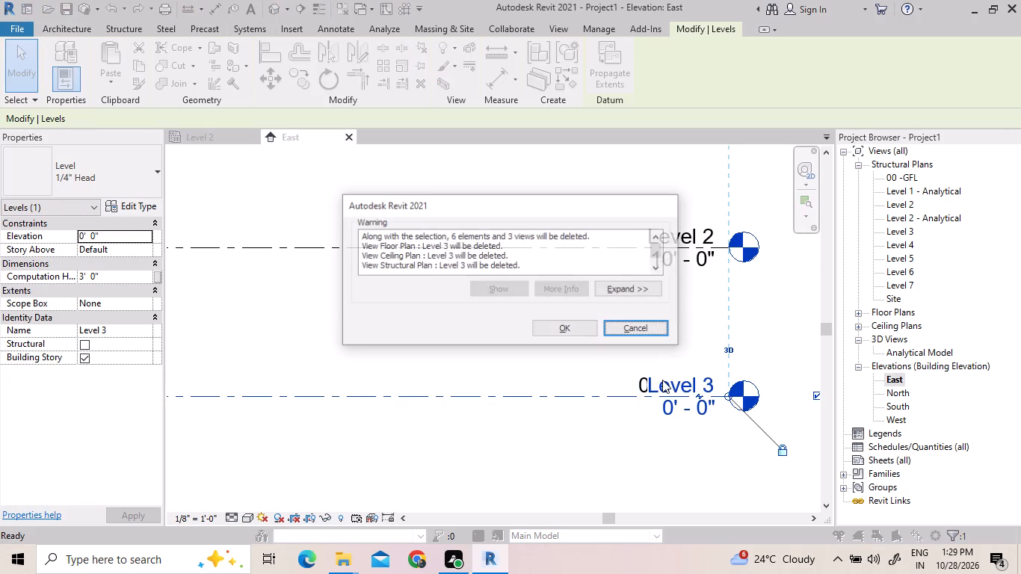
key("Delete")
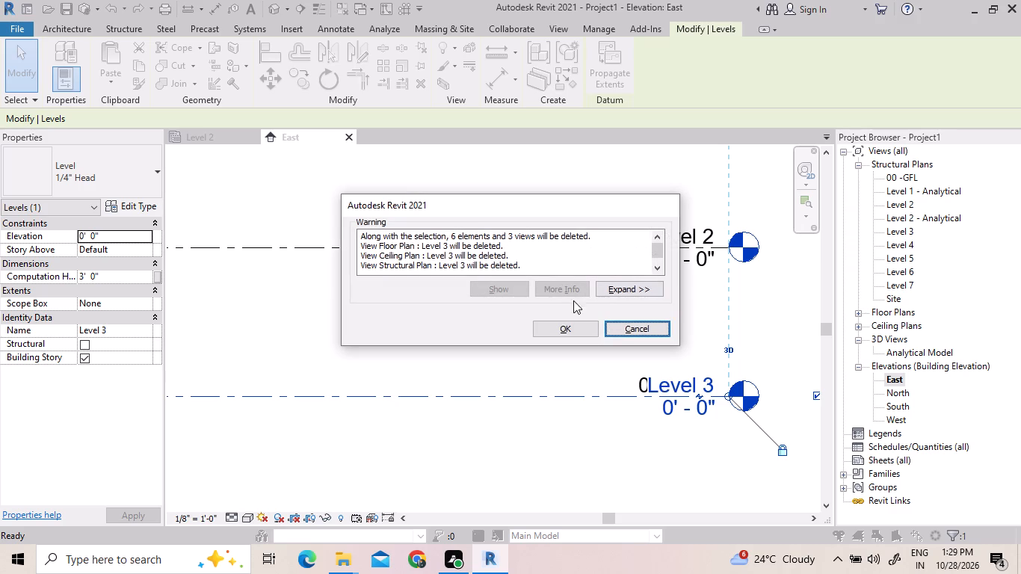
left_click(599, 336)
left_click(586, 333)
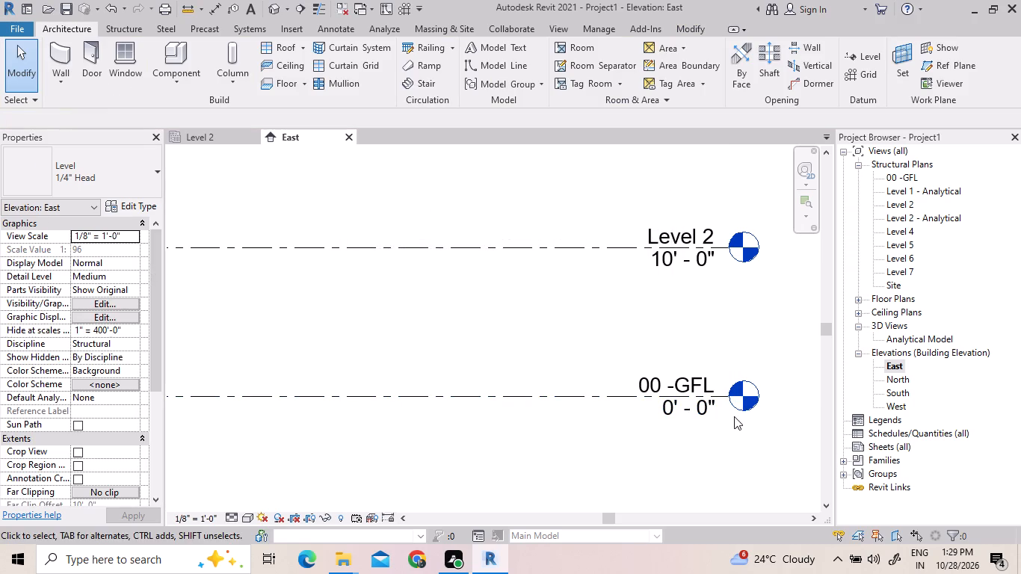
scroll(711, 462, "down", 4)
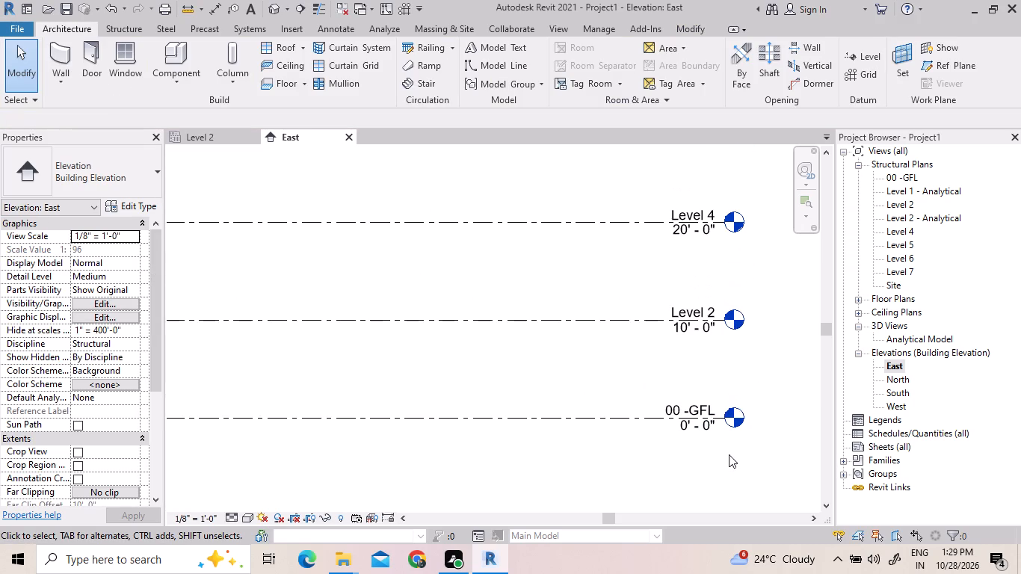
Open the Level 2 structural plan.
double_click(895, 208)
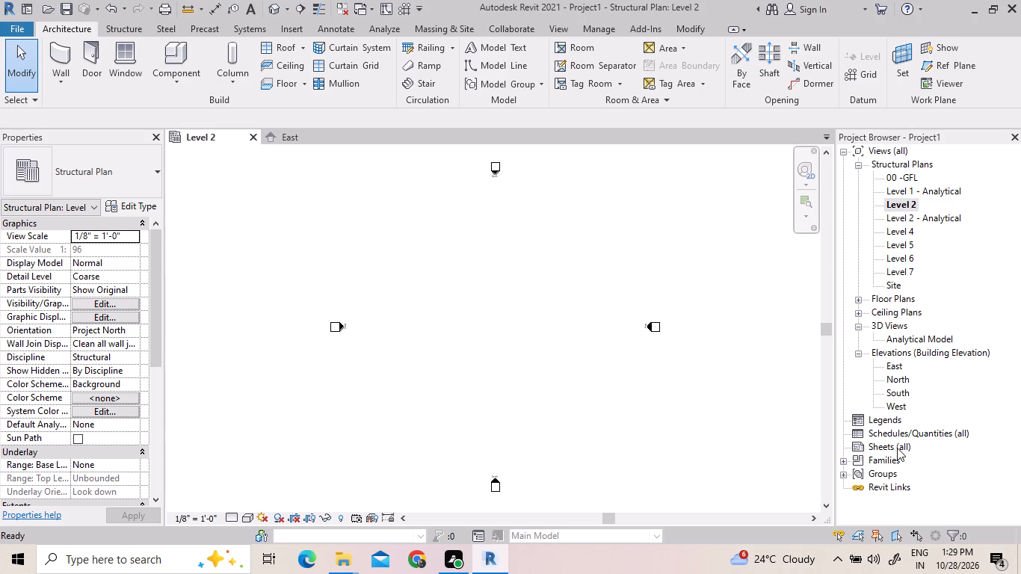
From the East elevation, rename the Level 2 structural plan as 01-FFL, including its corresponding level and views, and suppress future rename prompts.
left_click(895, 371)
double_click(895, 367)
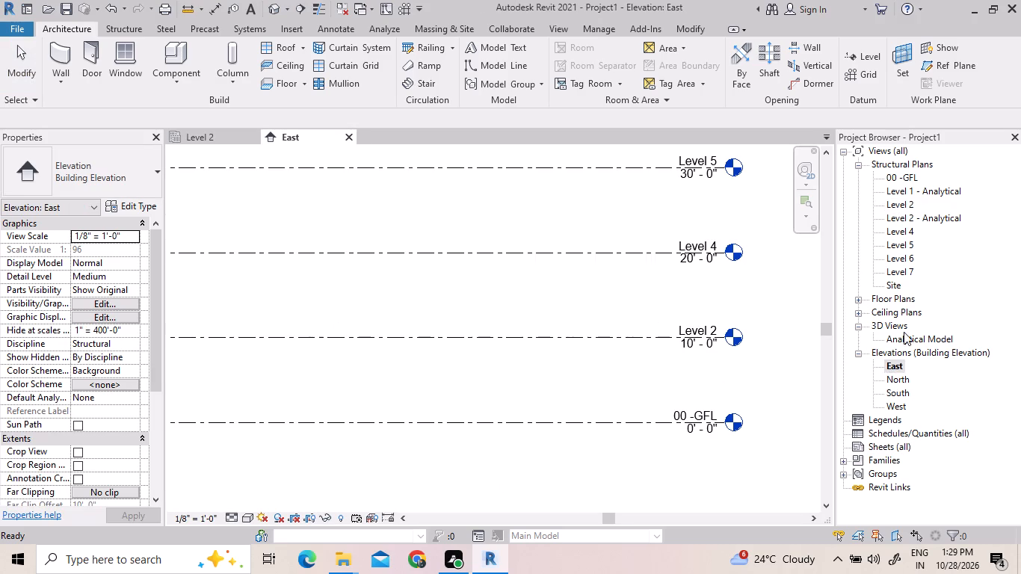
left_click(904, 203)
right_click(904, 203)
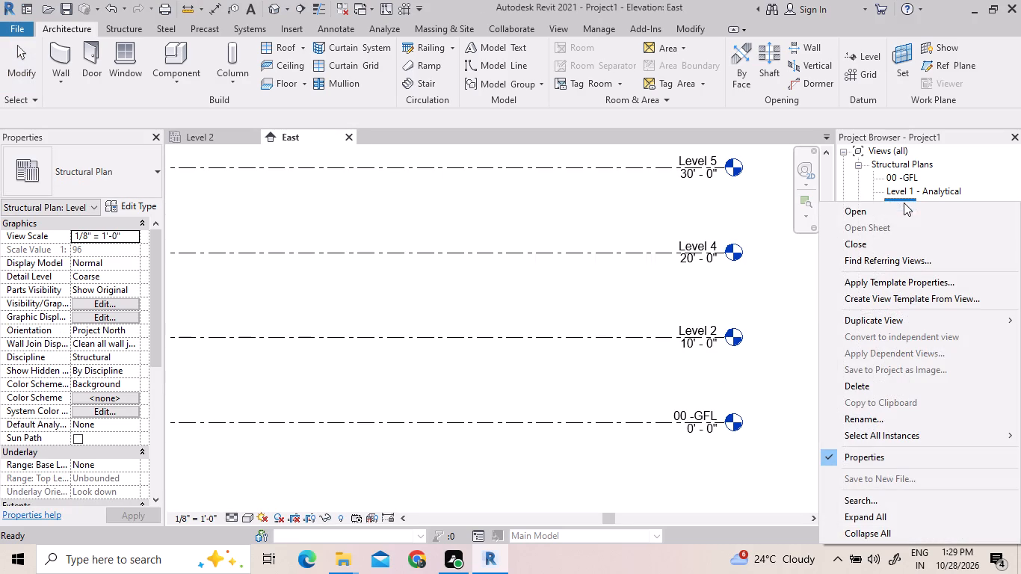
left_click(834, 413)
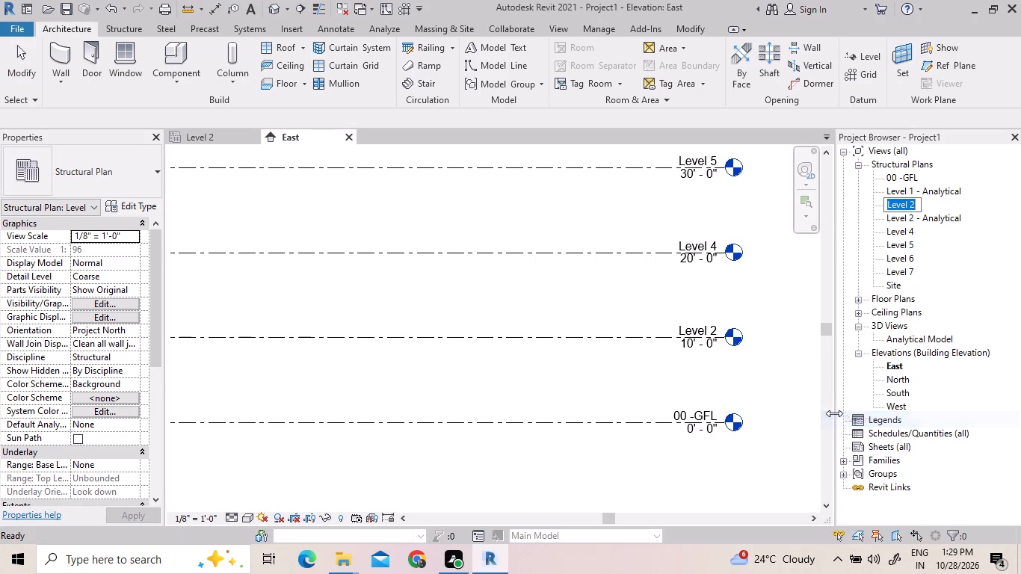
key("0")
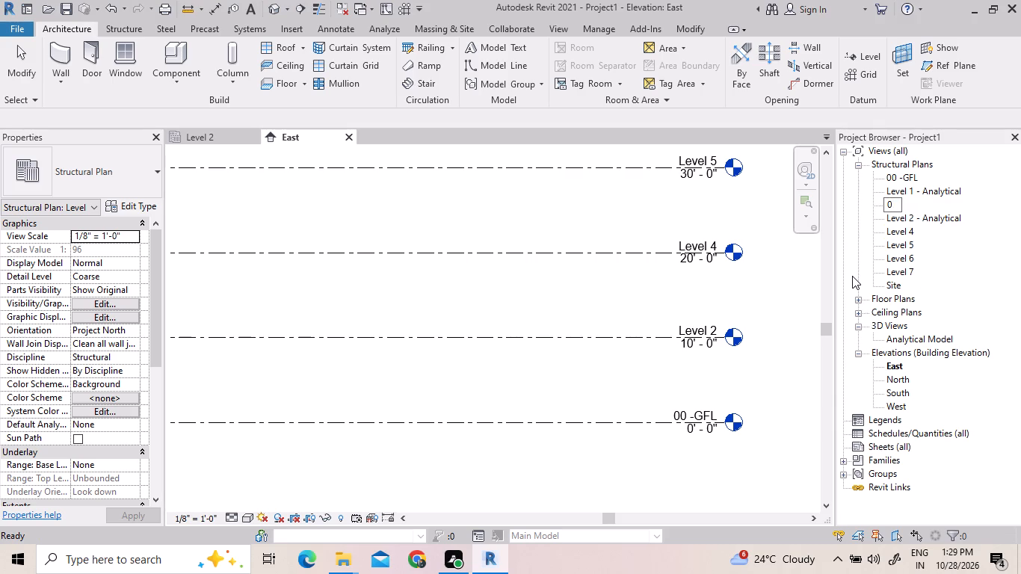
key("1")
key("minus")
type("FF")
key("l")
key("Return")
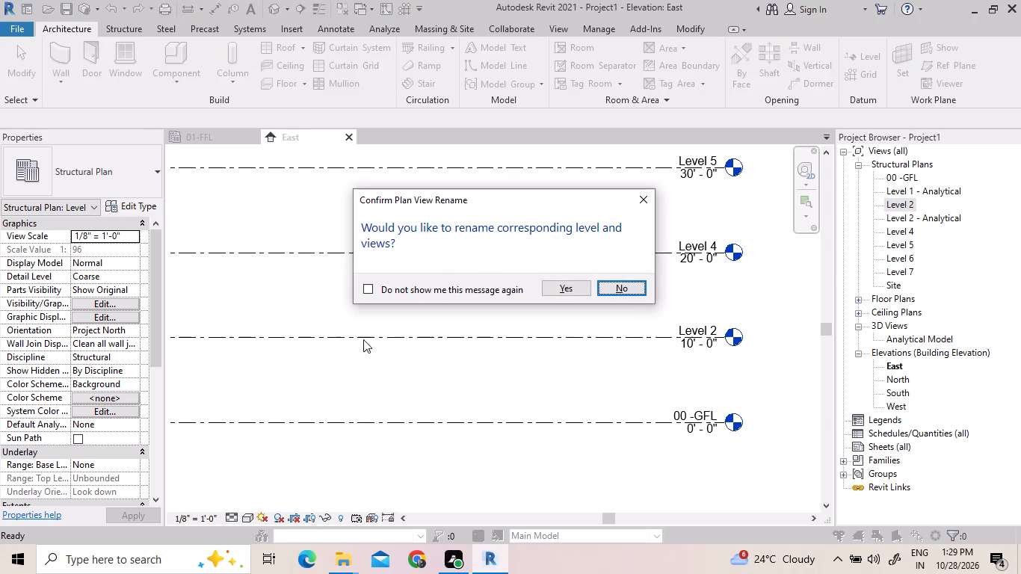
left_click(428, 289)
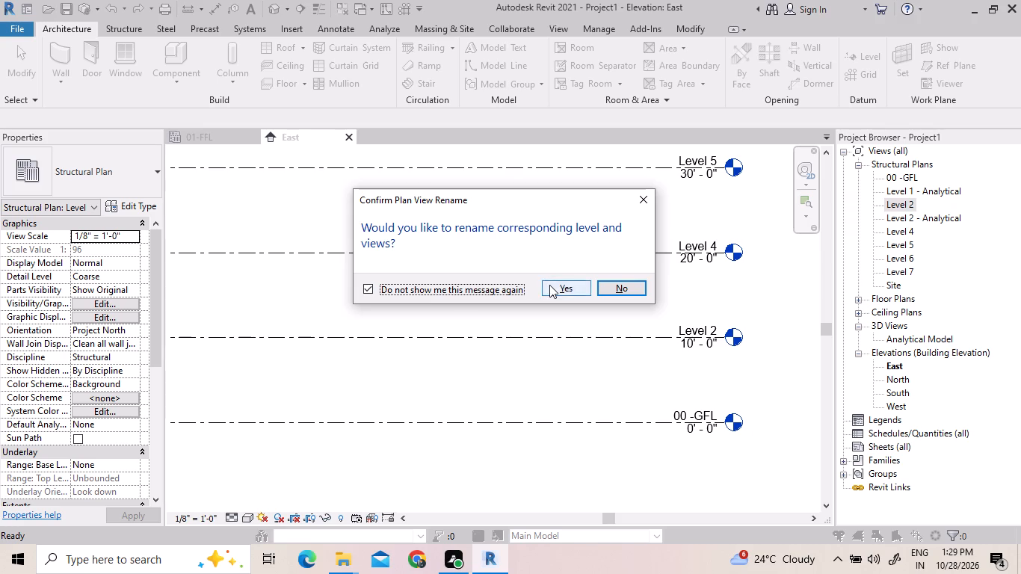
left_click(549, 285)
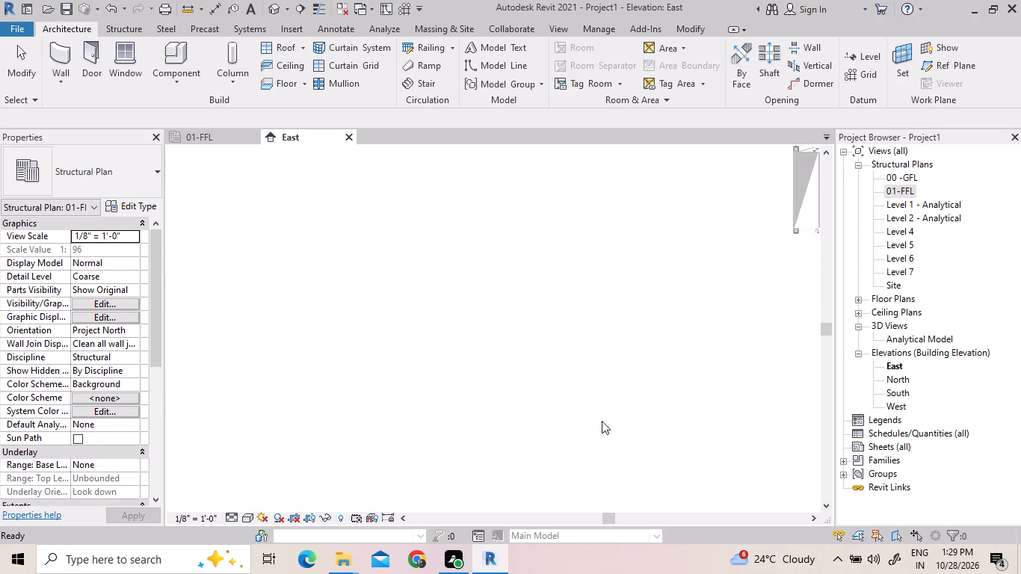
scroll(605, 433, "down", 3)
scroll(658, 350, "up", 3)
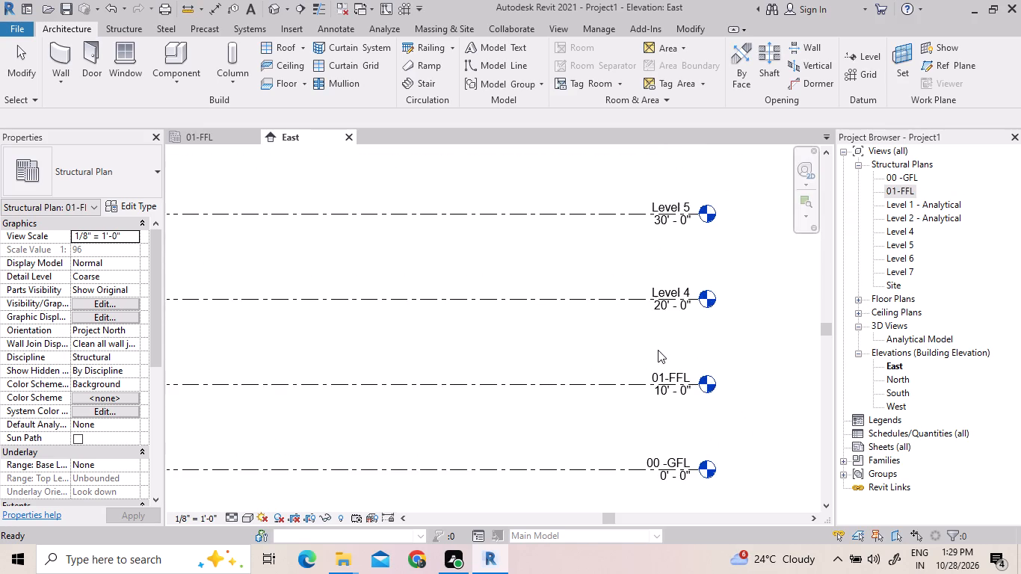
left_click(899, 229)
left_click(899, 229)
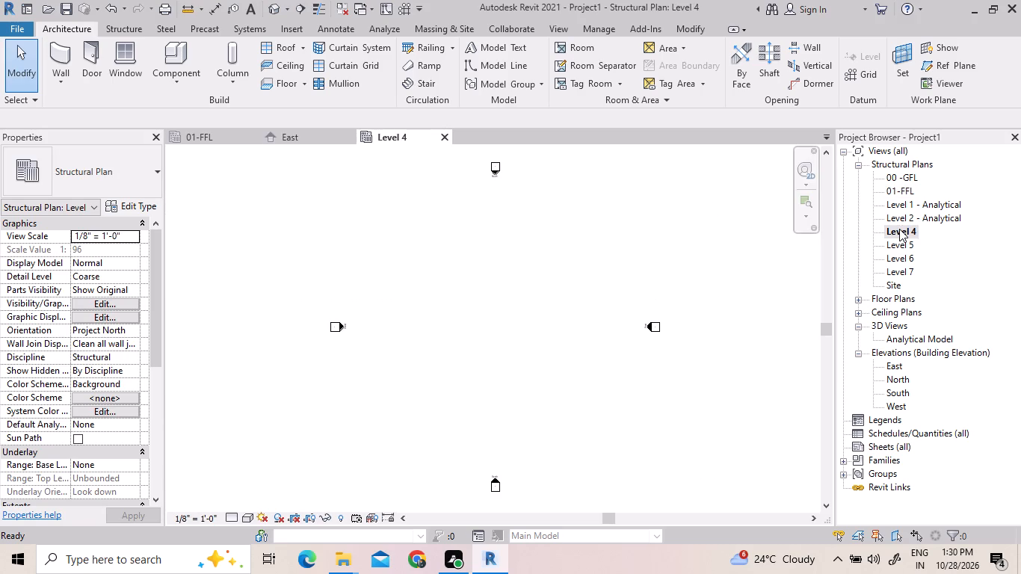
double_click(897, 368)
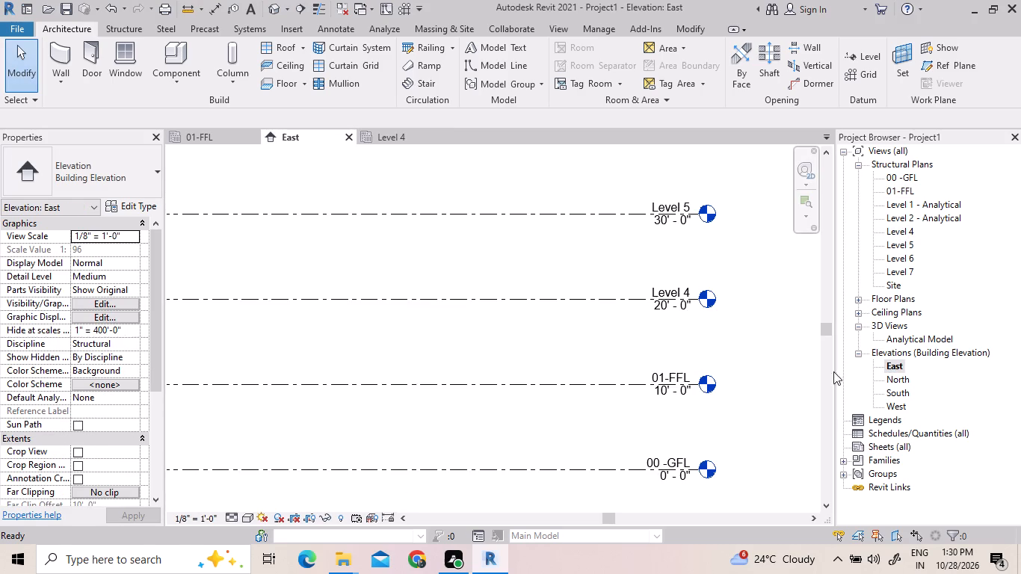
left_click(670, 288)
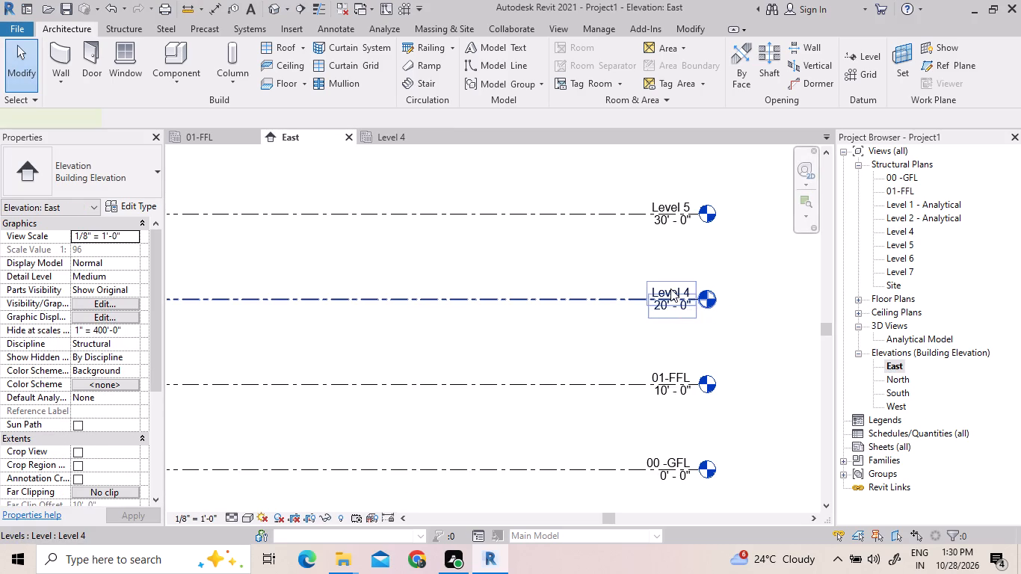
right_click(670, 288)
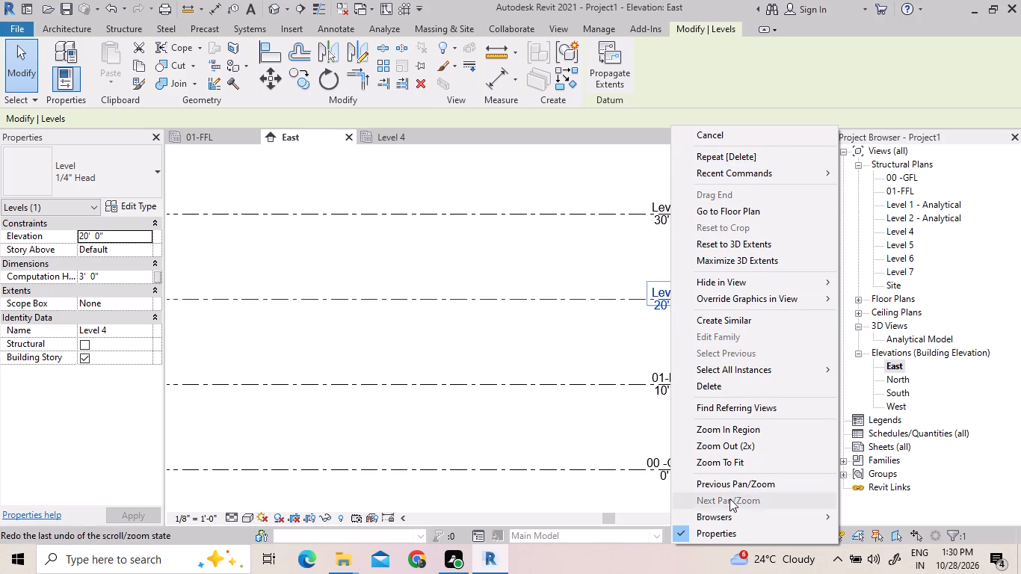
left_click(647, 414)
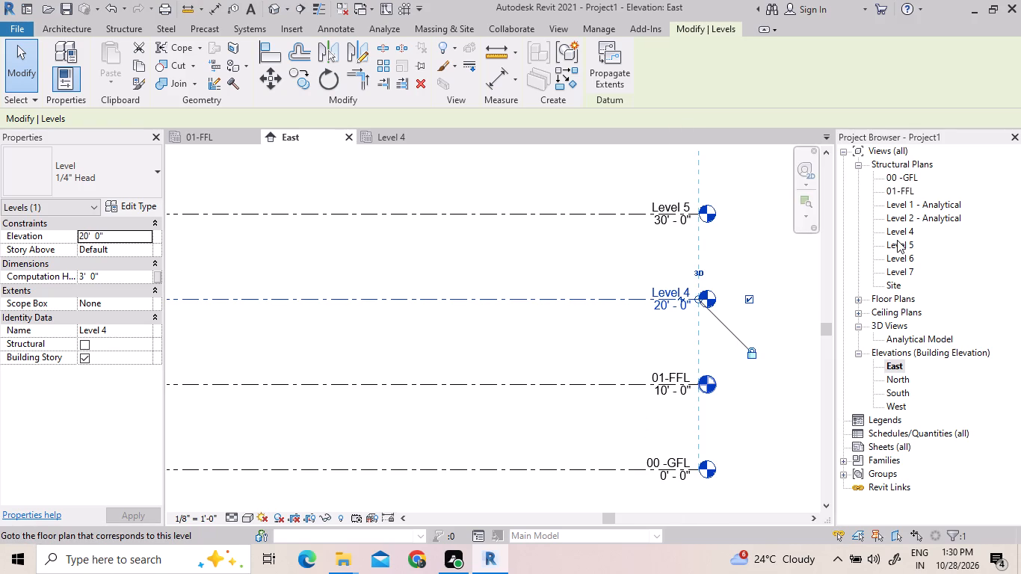
Rename the Level 4 structural plan as 02-SFL.
left_click(899, 228)
right_click(899, 228)
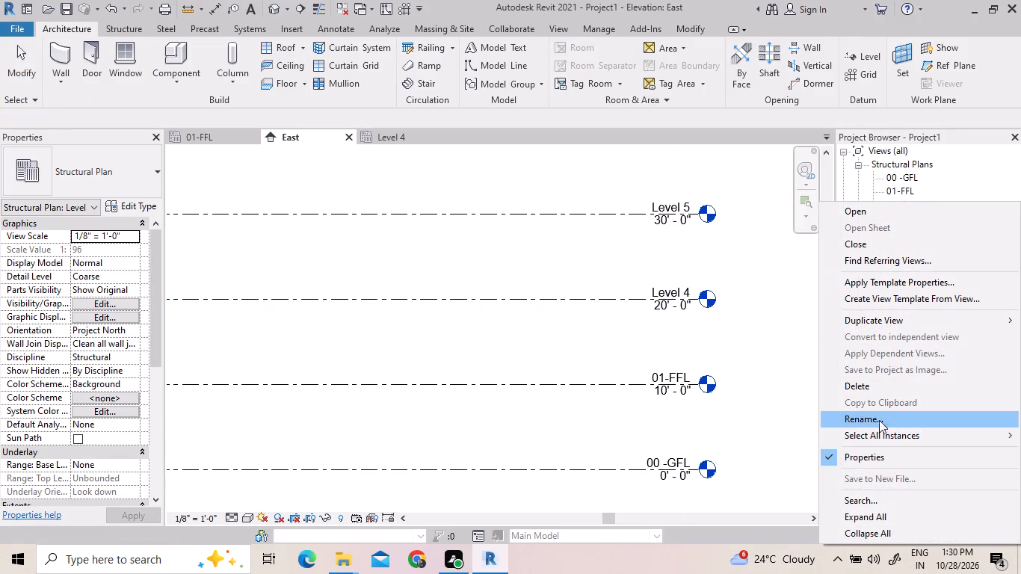
left_click(879, 425)
type("02")
key("minus")
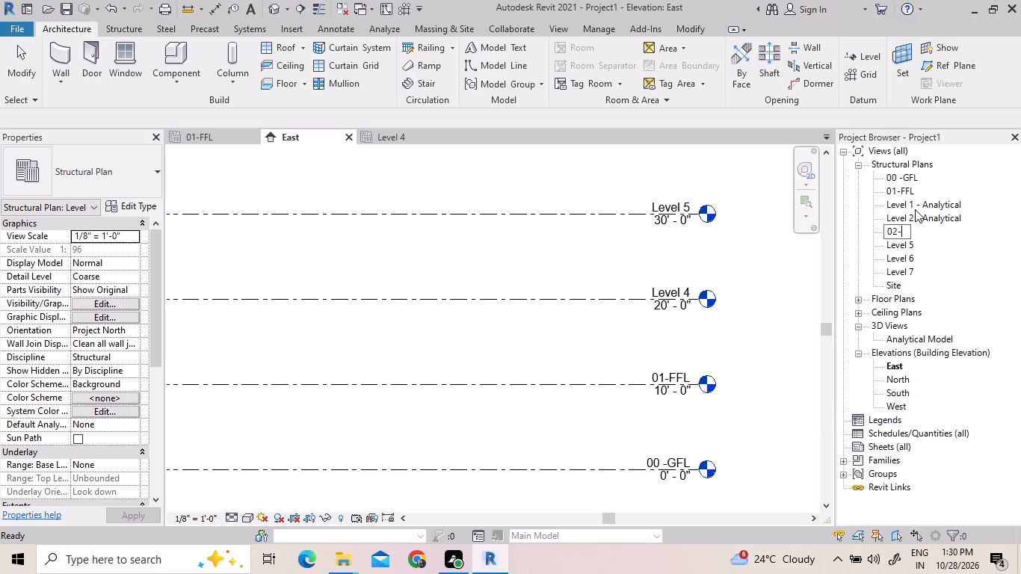
key("s")
type("FL")
key("Return")
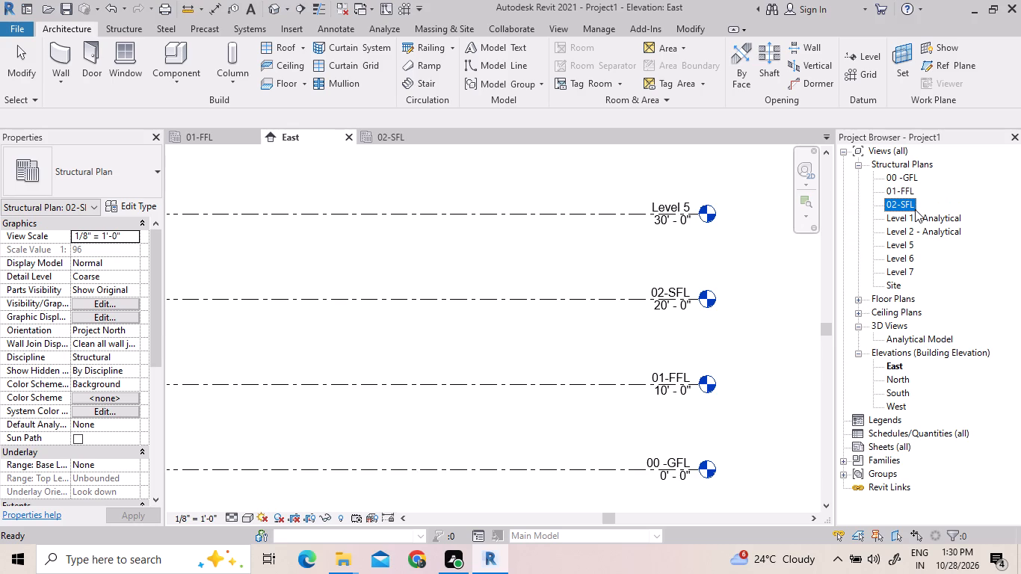
Rename the Level 5 structural plan as 03-TFL.
left_click(901, 247)
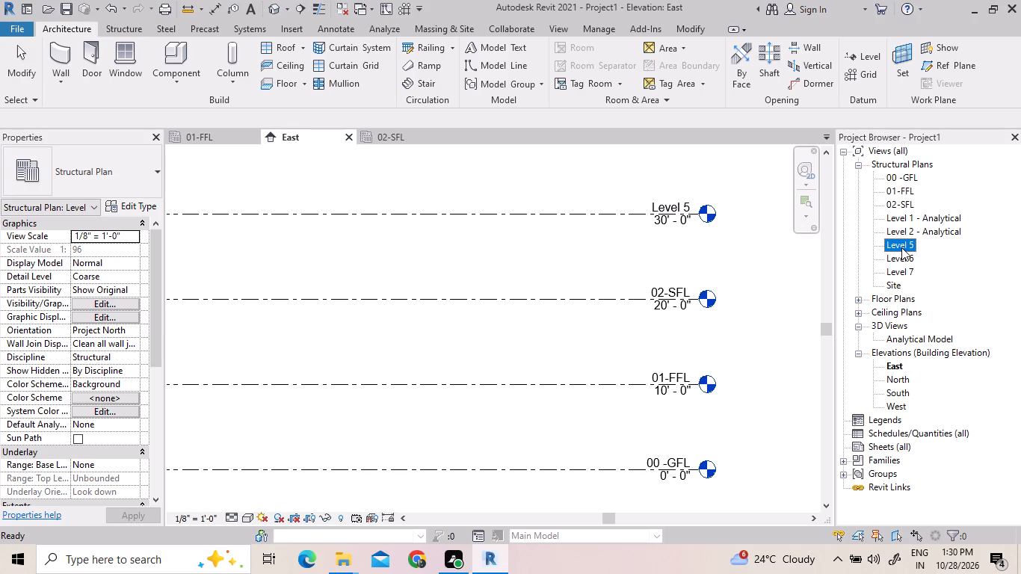
right_click(901, 247)
left_click(894, 426)
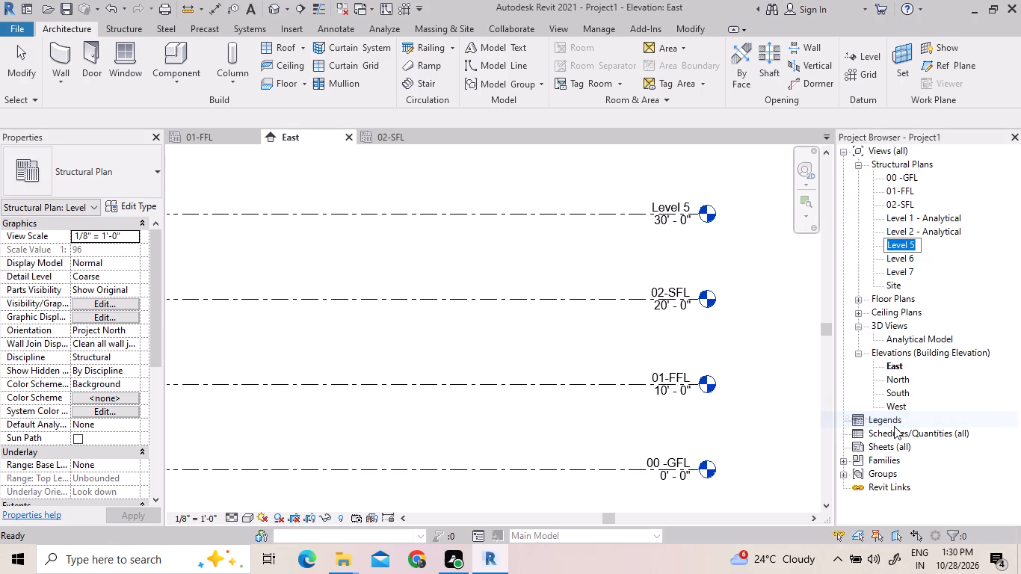
type("03")
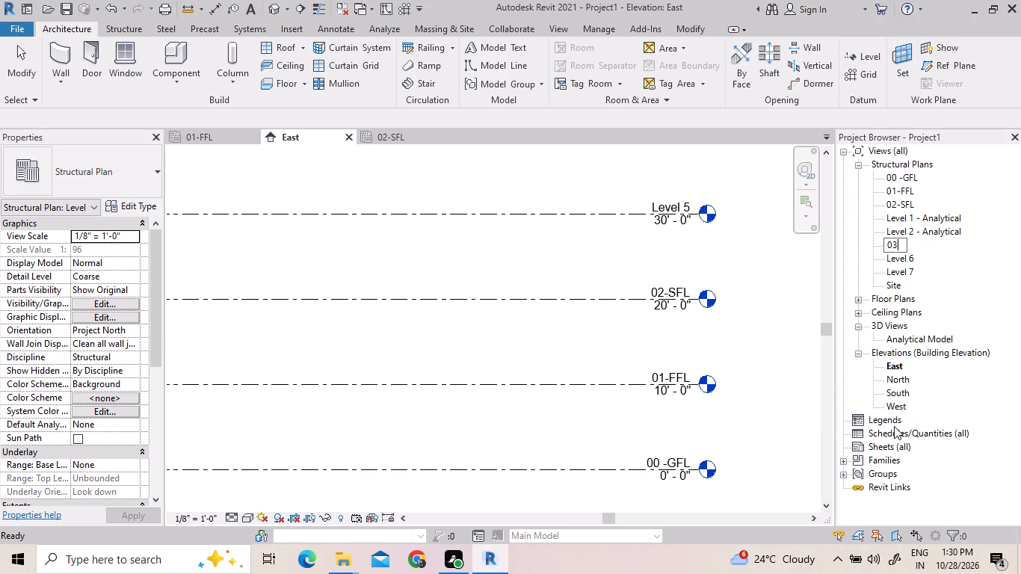
key("minus")
key("t")
type("FL")
key("Return")
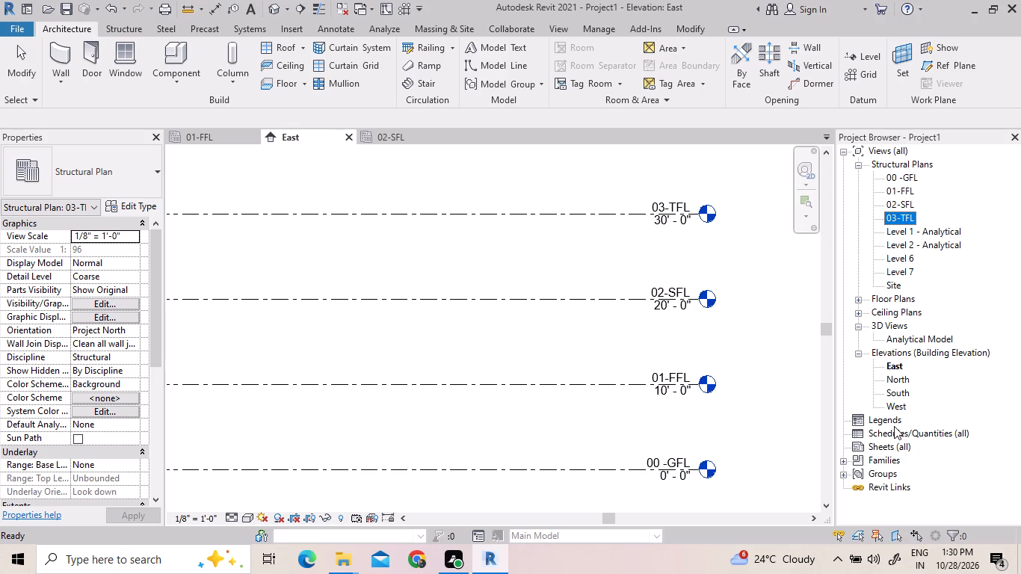
Rename the Level 6 structural plan as 04-FFL.
left_click(886, 259)
scroll(886, 259, "up", 1)
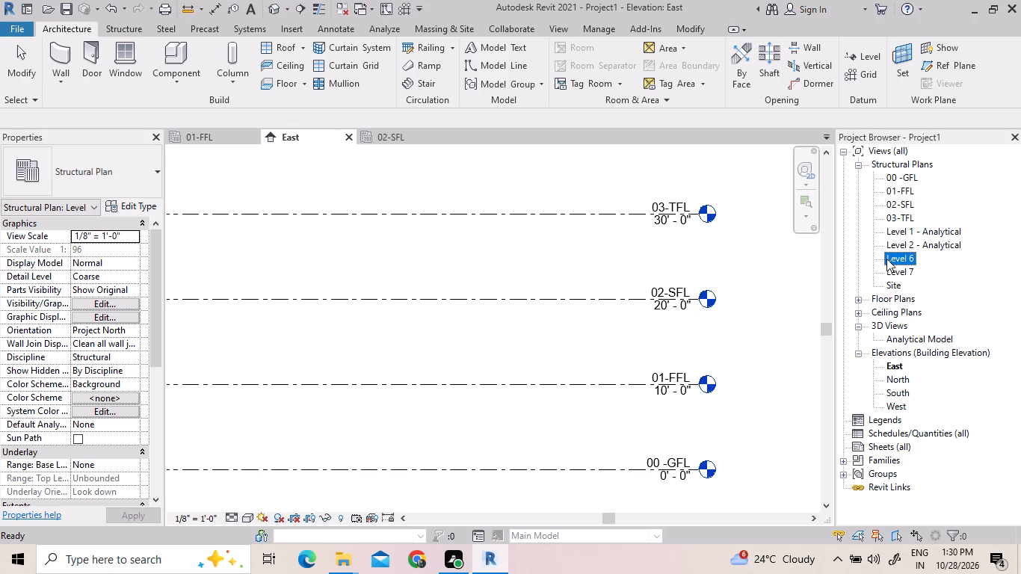
scroll(778, 270, "up", 1)
scroll(777, 270, "down", 1)
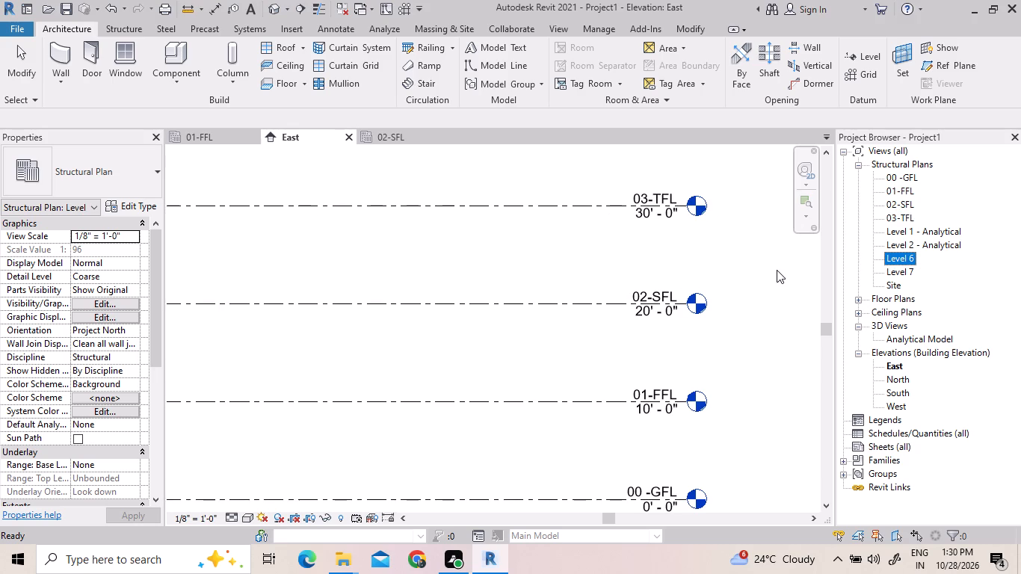
right_click(916, 257)
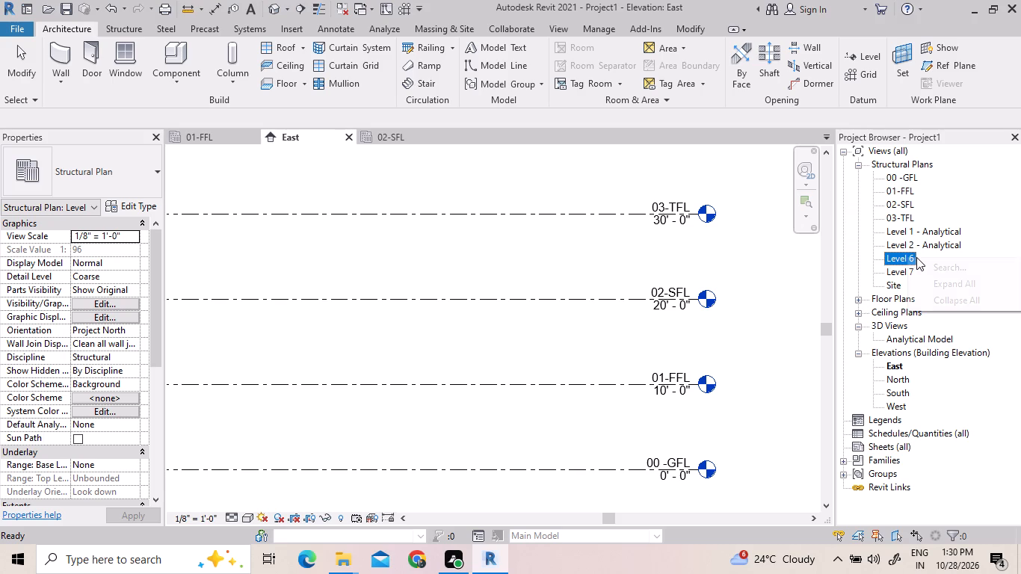
left_click(878, 259)
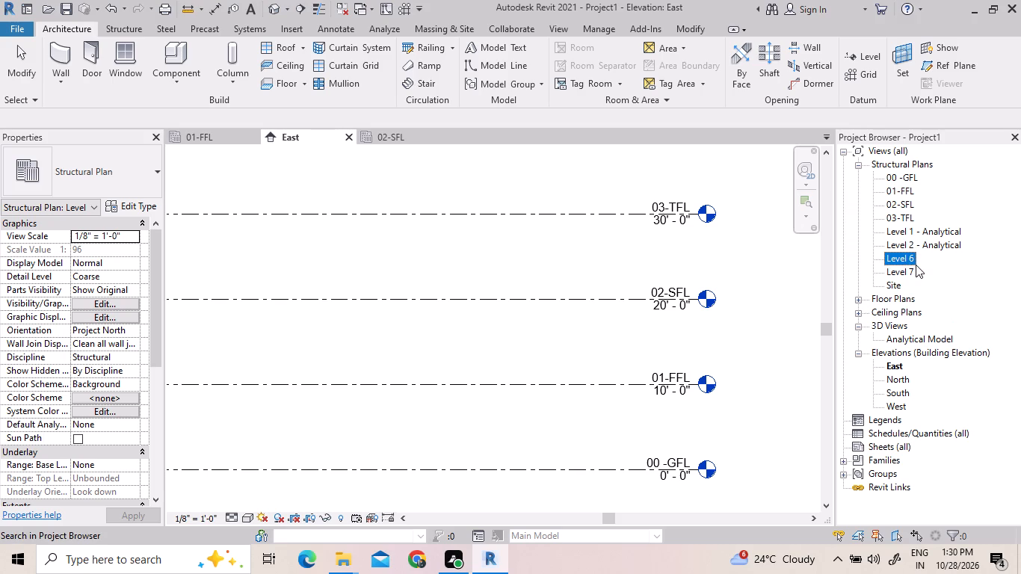
right_click(908, 259)
left_click(898, 414)
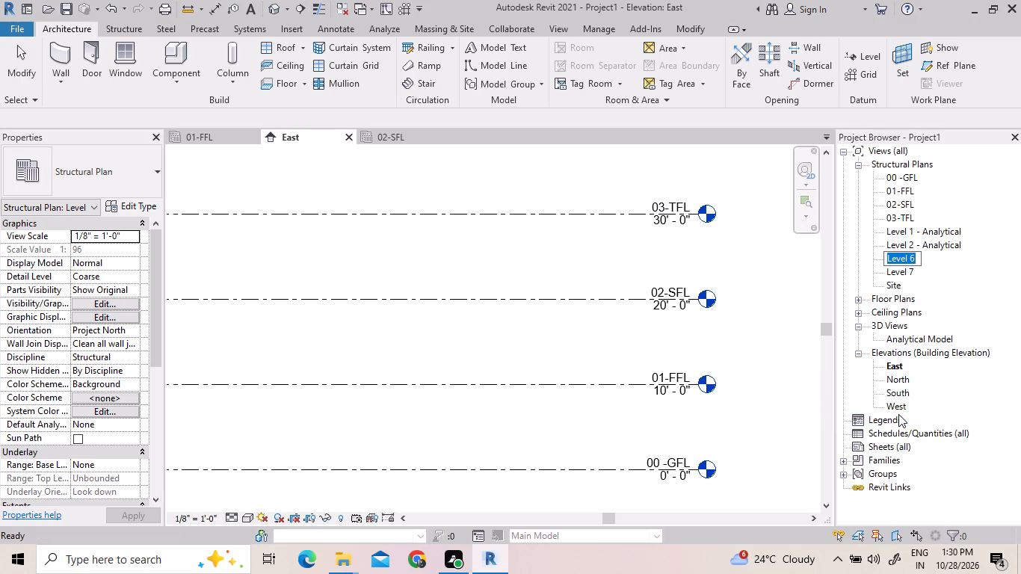
type("04")
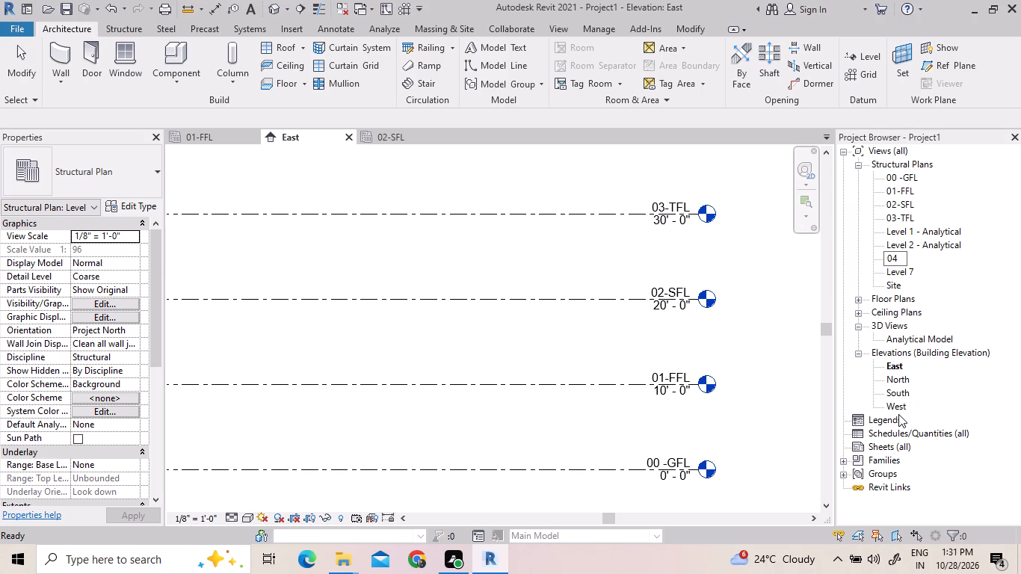
key("minus")
type("FFL")
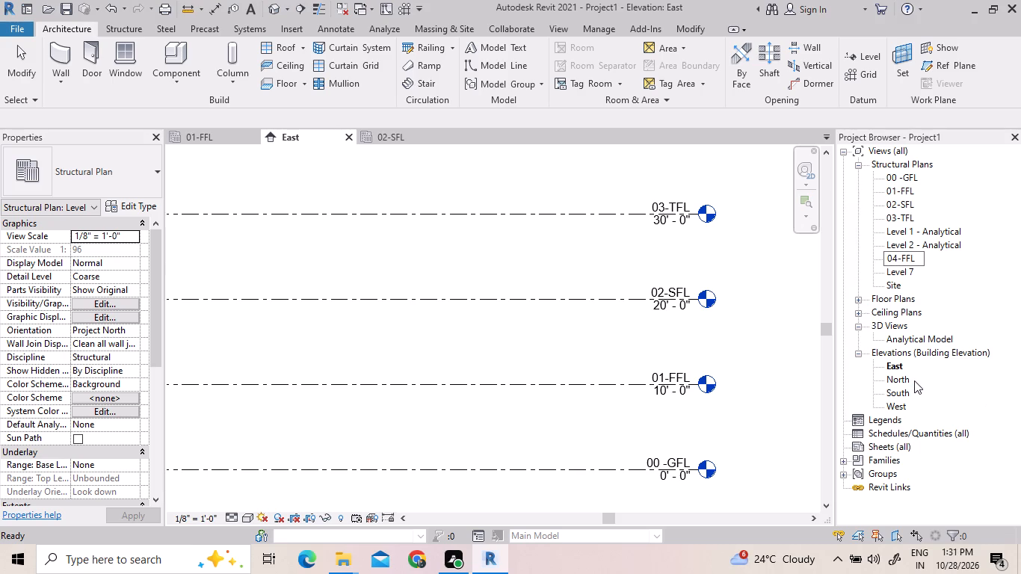
left_click(914, 380)
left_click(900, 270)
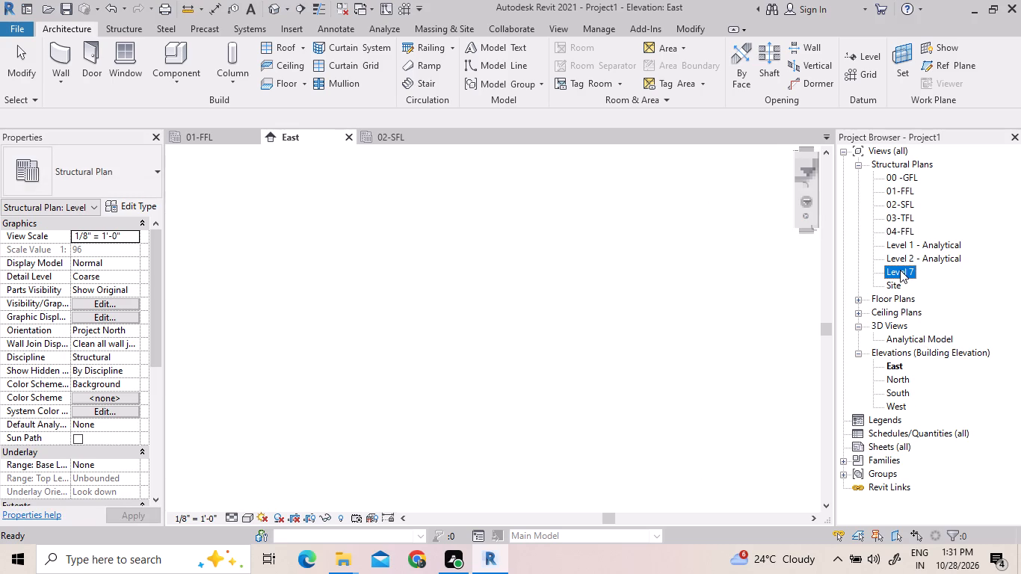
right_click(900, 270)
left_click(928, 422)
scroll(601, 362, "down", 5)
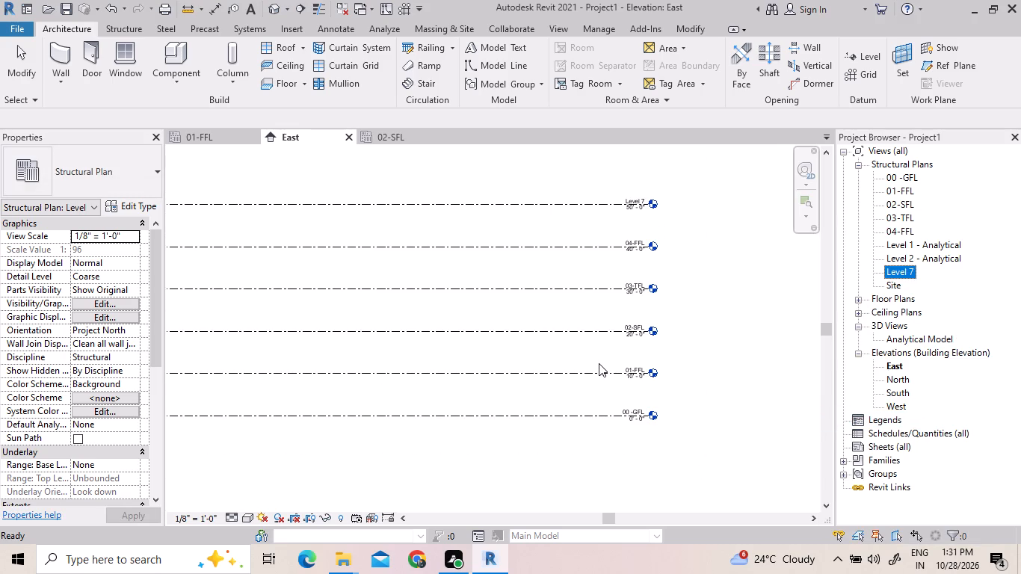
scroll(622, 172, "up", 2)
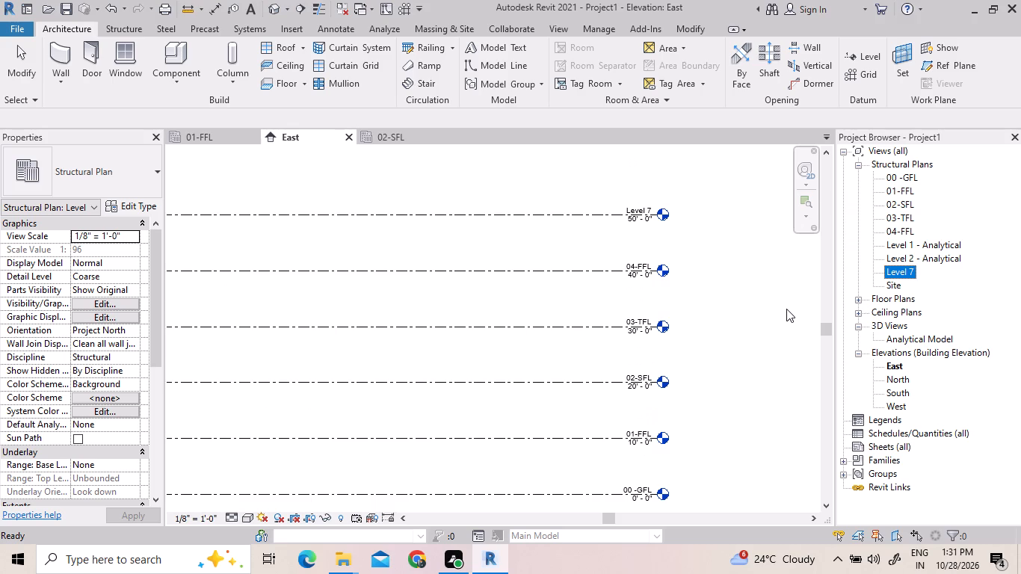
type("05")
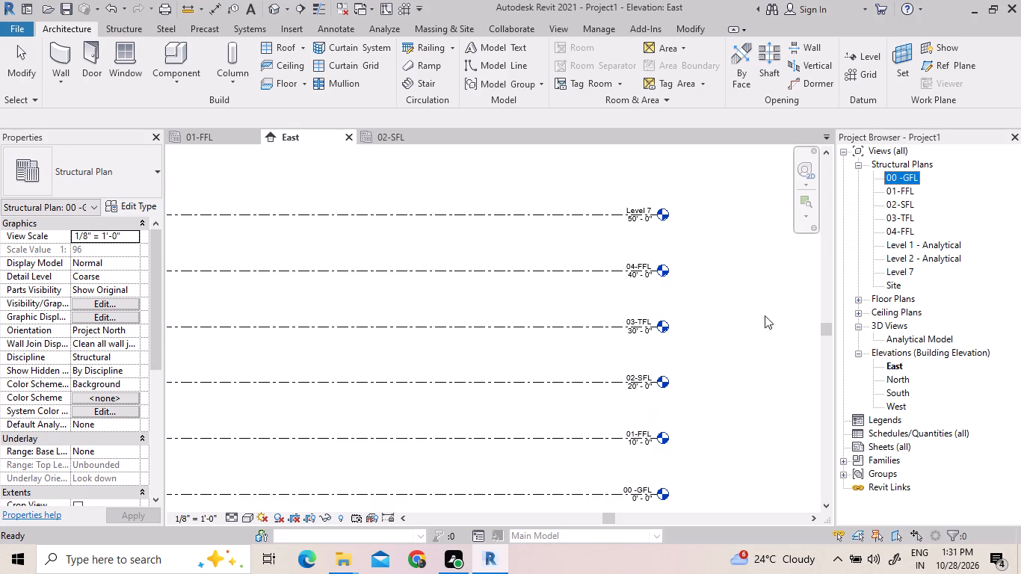
Rename the Level 7 structural plan, starting the new name with 05.
left_click(892, 272)
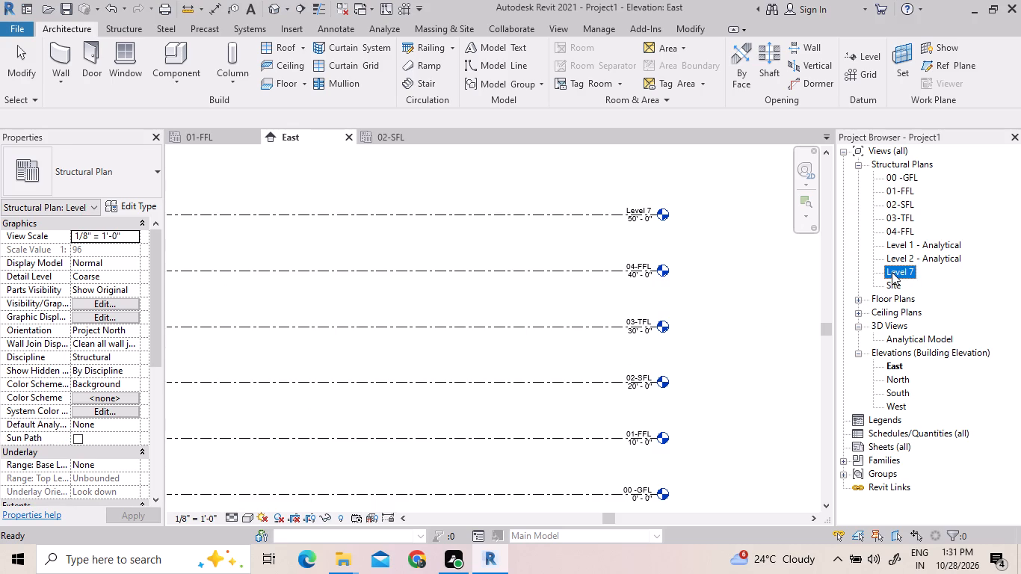
right_click(892, 272)
left_click(900, 417)
type("05")
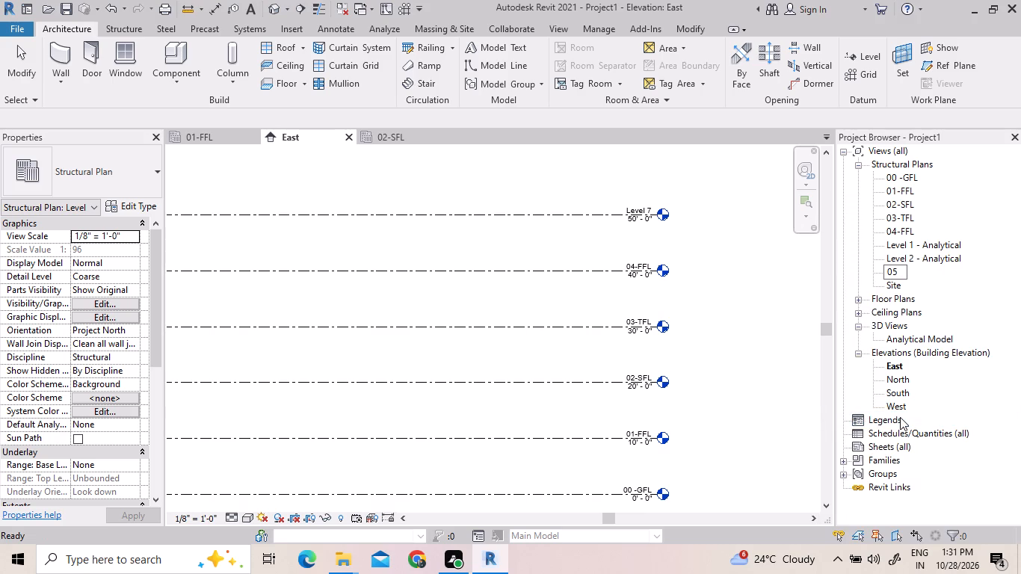
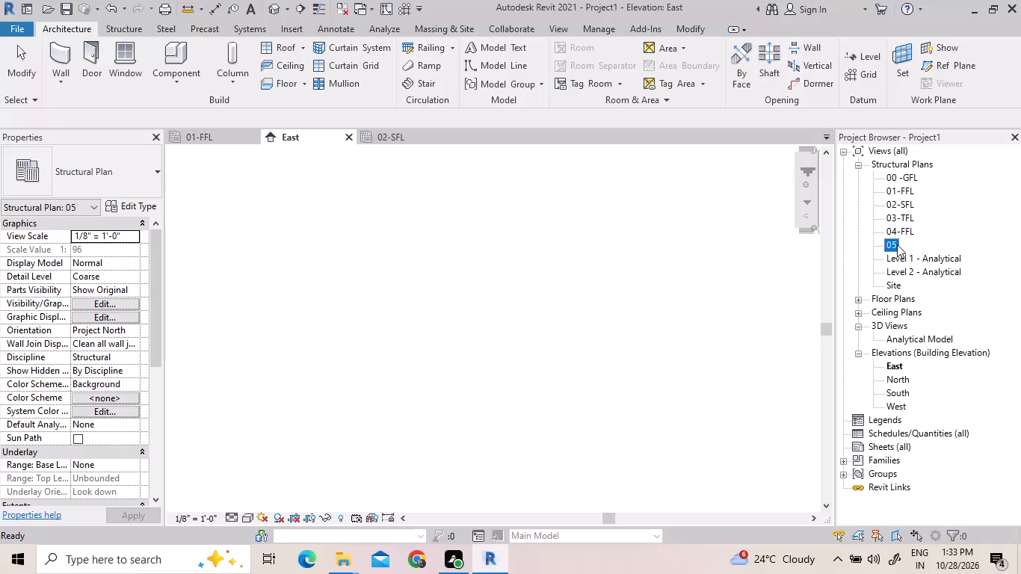
Rename the 05 structural plan as 05-FFL.
right_click(897, 244)
left_click(895, 230)
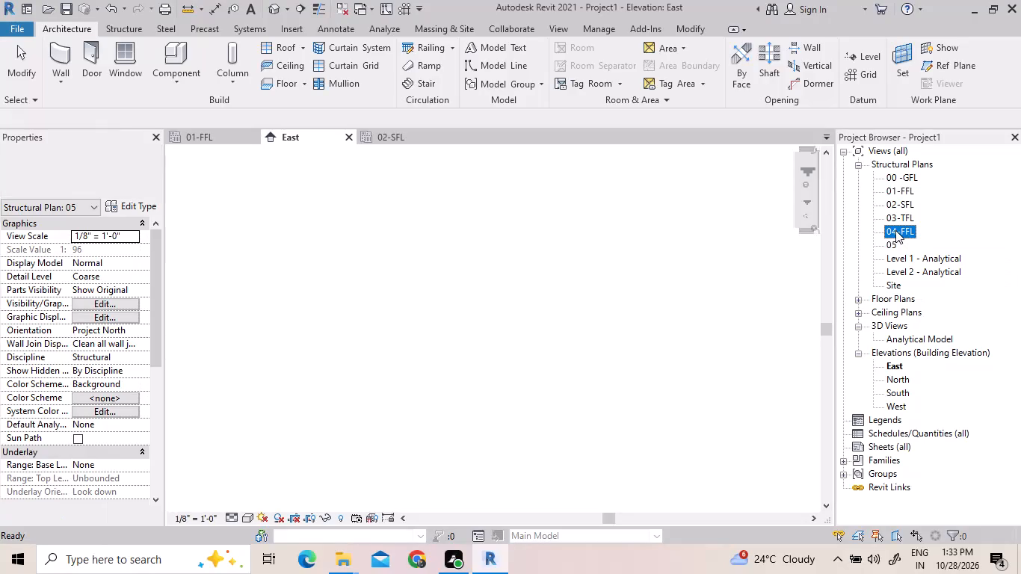
left_click(888, 244)
right_click(888, 244)
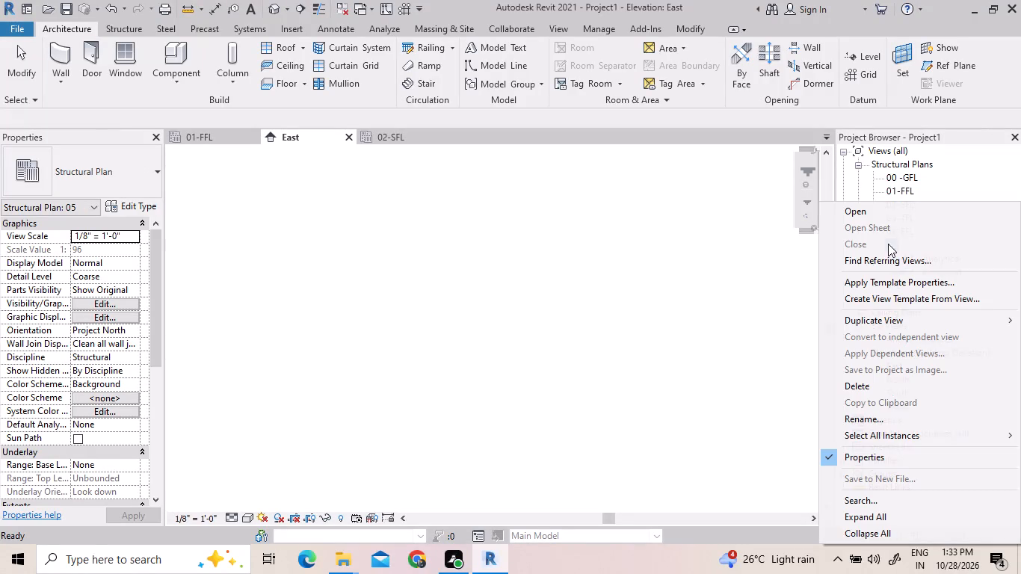
left_click(893, 413)
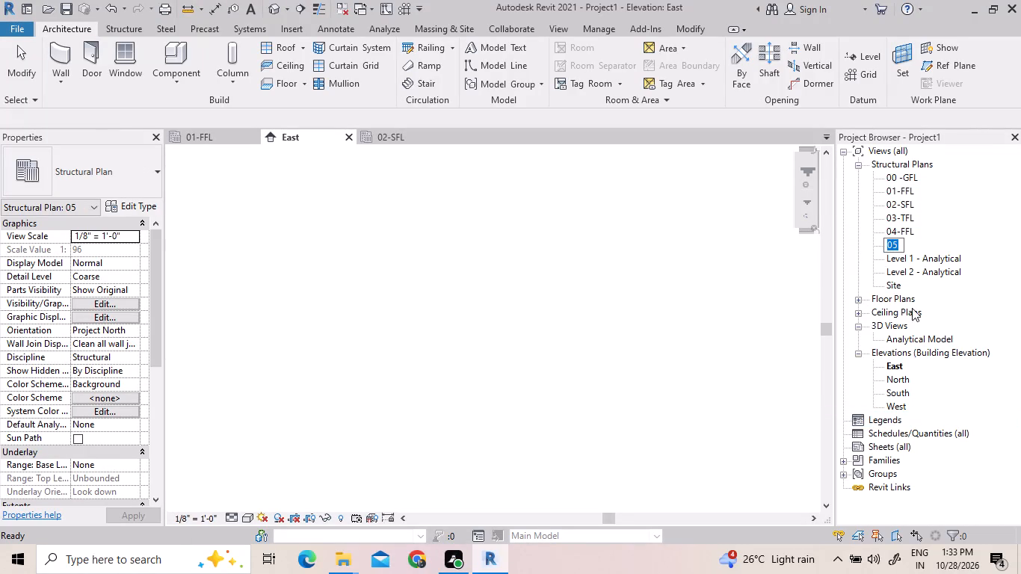
key("0")
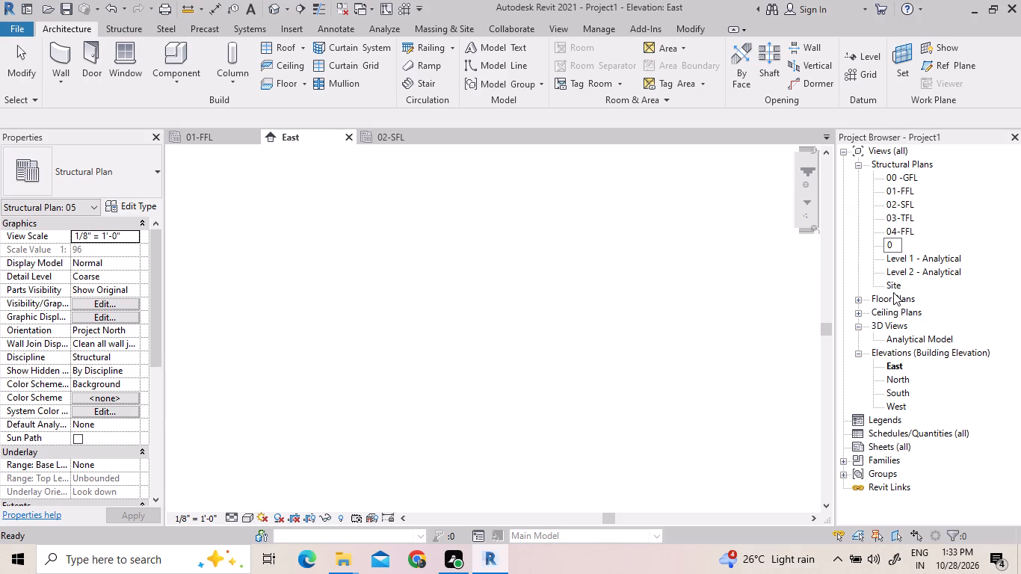
type("2-")
key("BackSpace")
key("BackSpace")
key("5")
key("minus")
type("FF")
key("l")
key("Return")
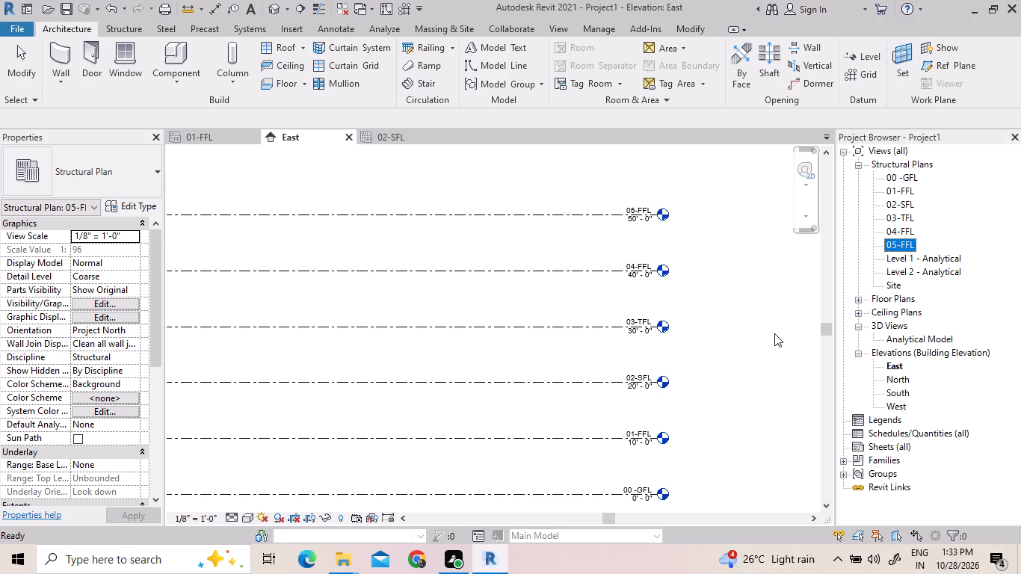
Check the names, elevations and spacing of the levels from 00 -GFL to 05-FFL in the East elevation.
scroll(774, 333, "down", 2)
scroll(681, 458, "up", 3)
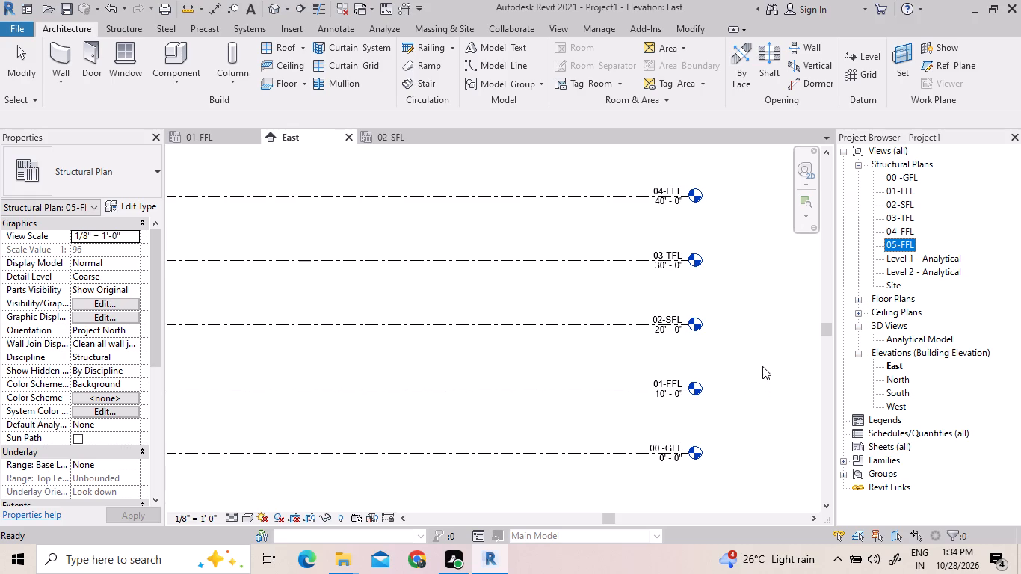
scroll(715, 404, "down", 3)
scroll(531, 256, "down", 2)
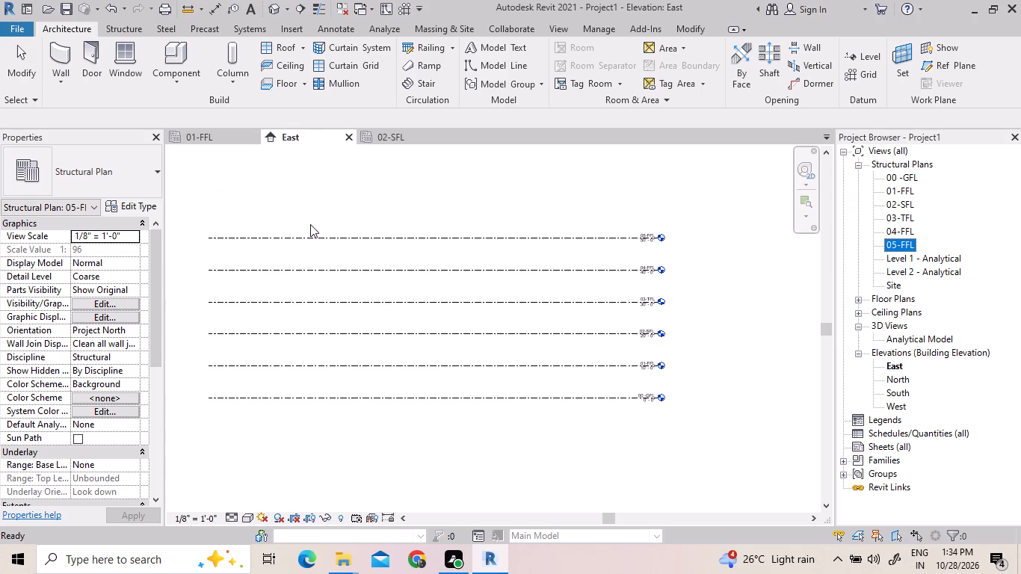
key("Escape")
key("Escape")
left_click(306, 236)
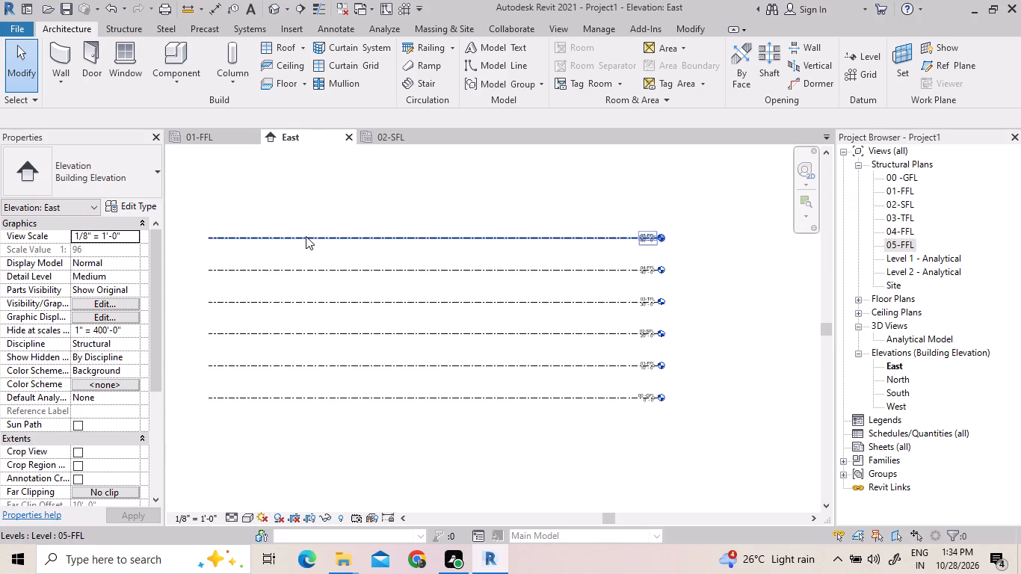
left_click(293, 270)
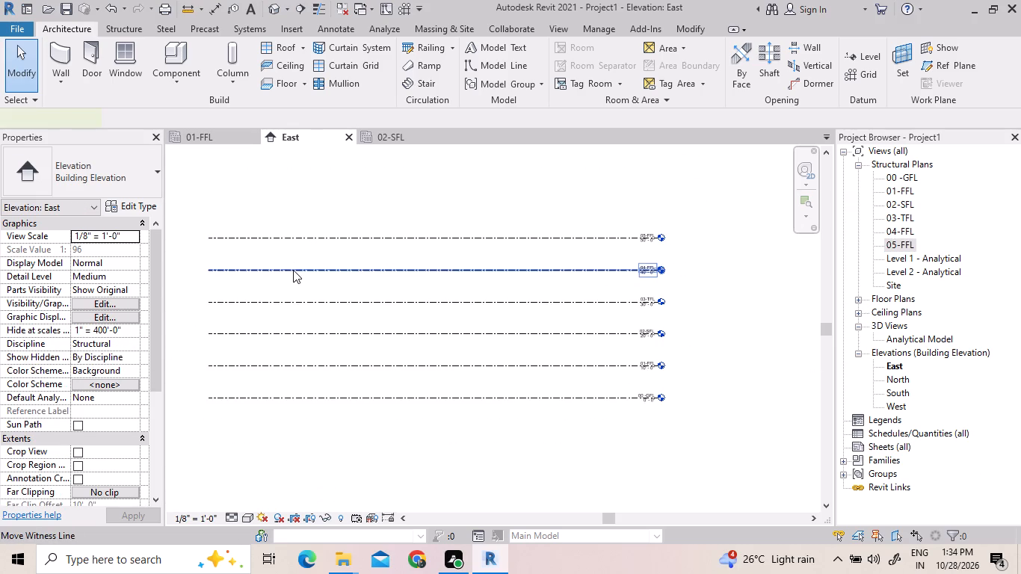
left_click(290, 333)
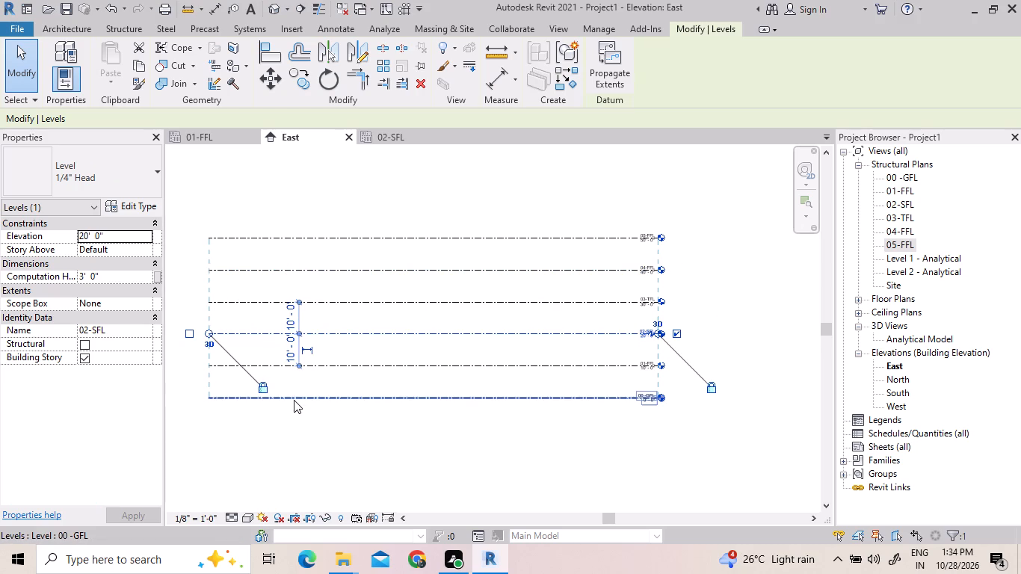
left_click(295, 398)
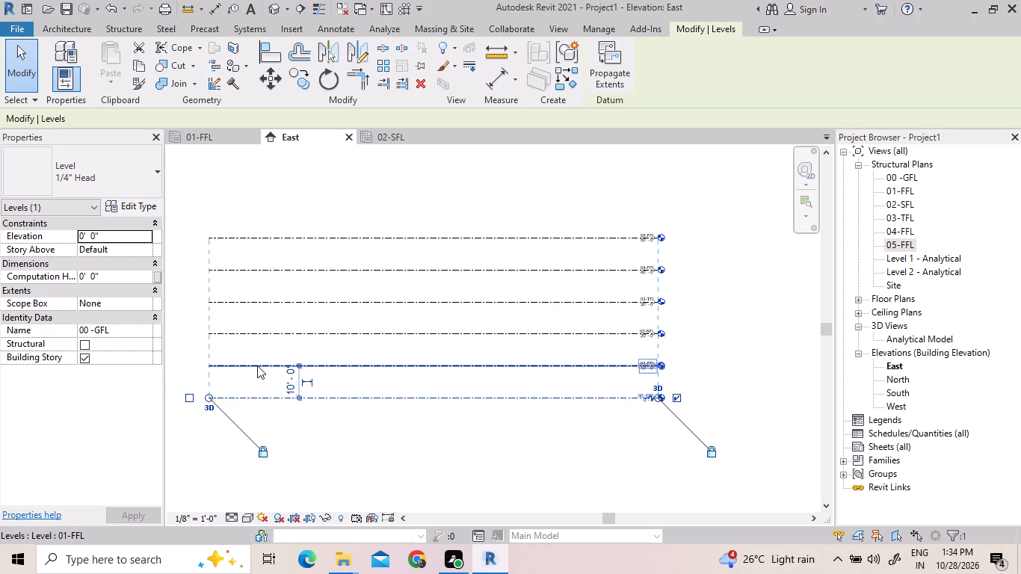
left_click(257, 365)
left_click(268, 339)
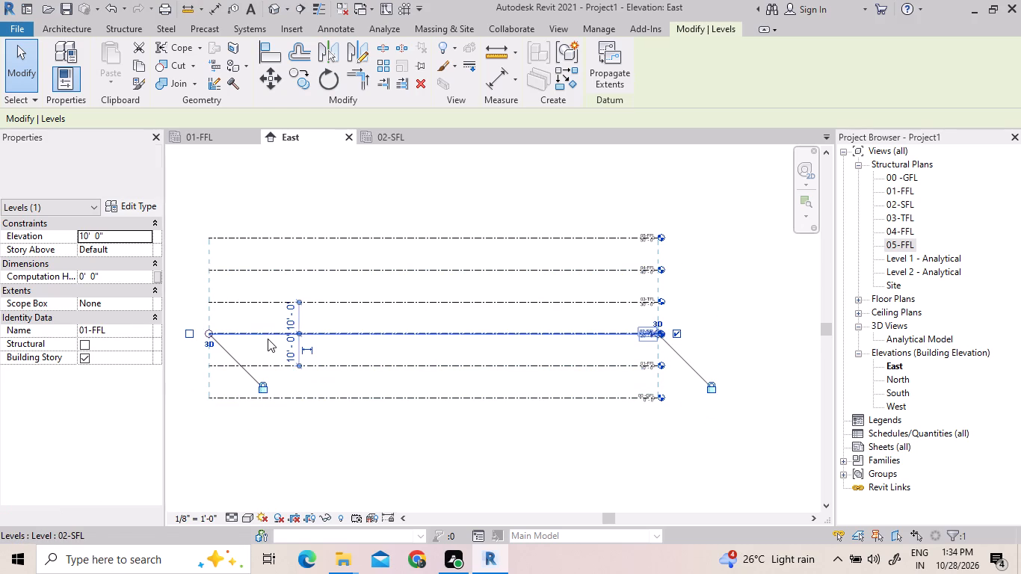
left_click(279, 300)
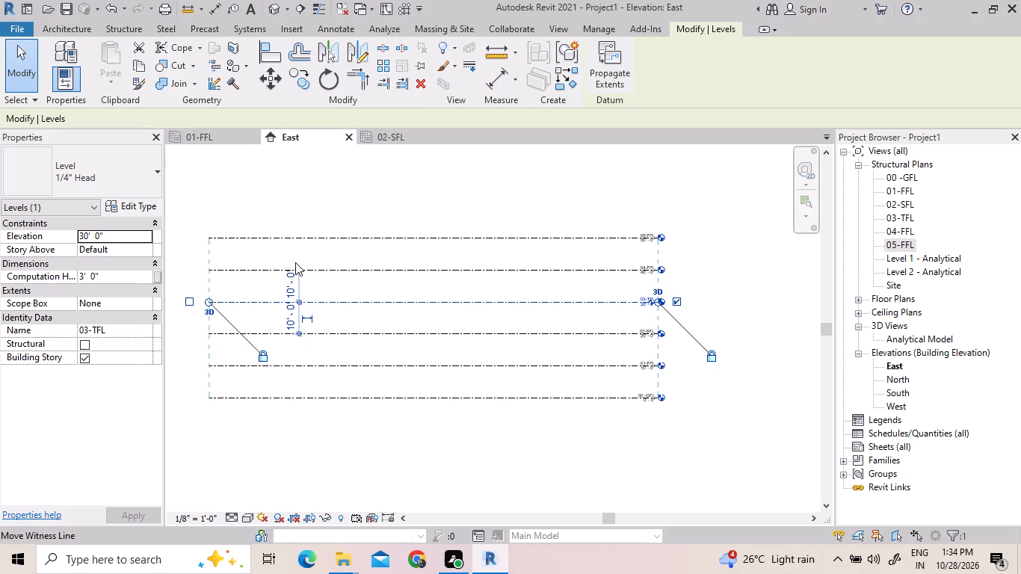
left_click(273, 269)
left_click(271, 237)
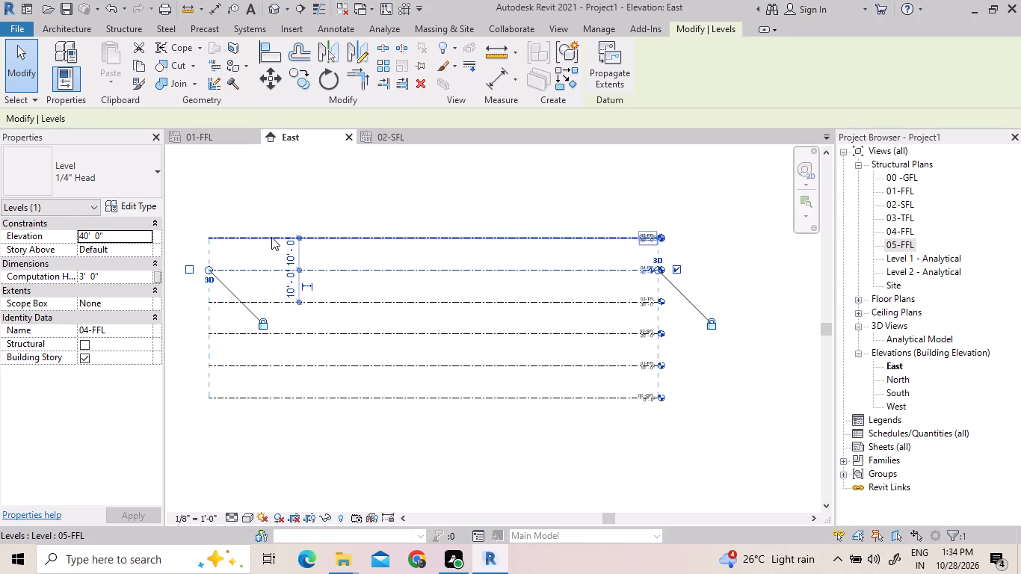
scroll(347, 244, "up", 4)
key("Escape")
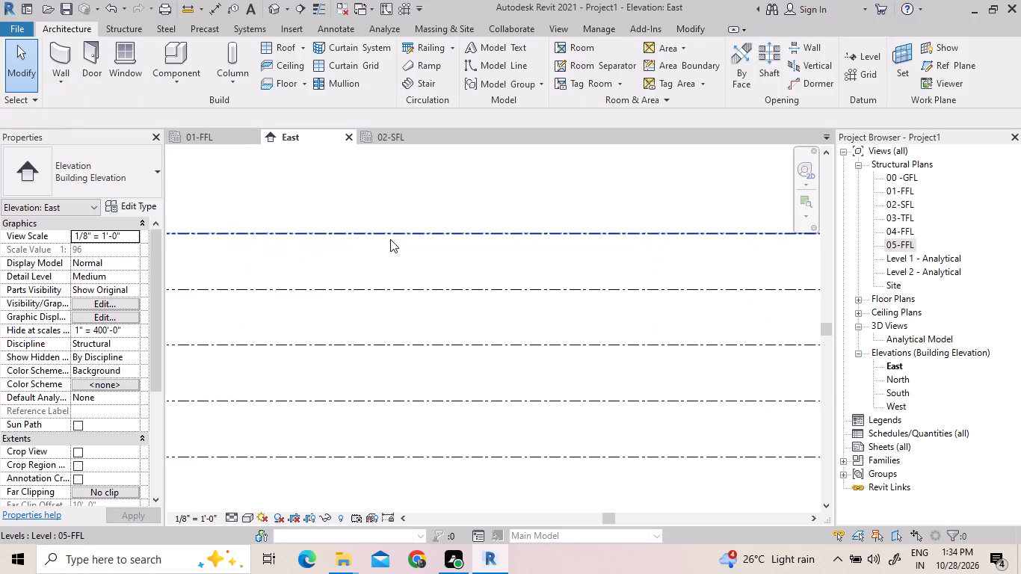
scroll(506, 298, "down", 3)
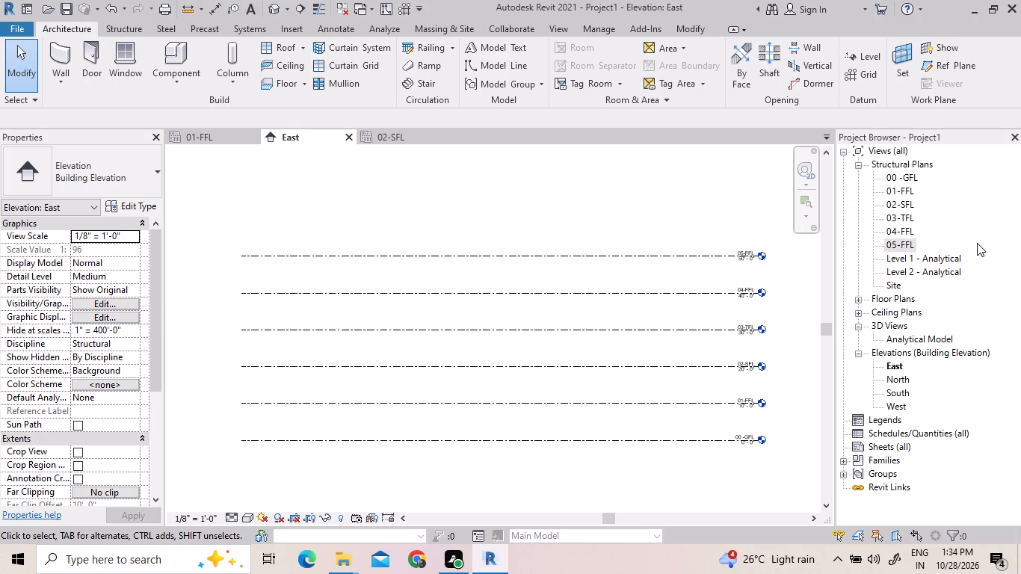
Collapse the Structural Plans group and expand Ceiling Plans in the Project Browser to compare its views with the levels.
left_click(857, 166)
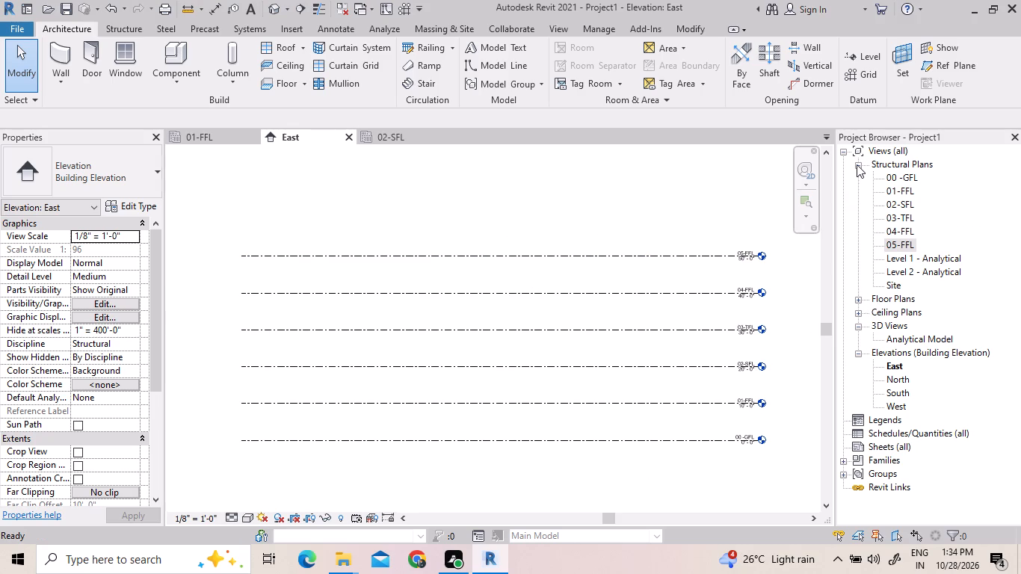
left_click(857, 193)
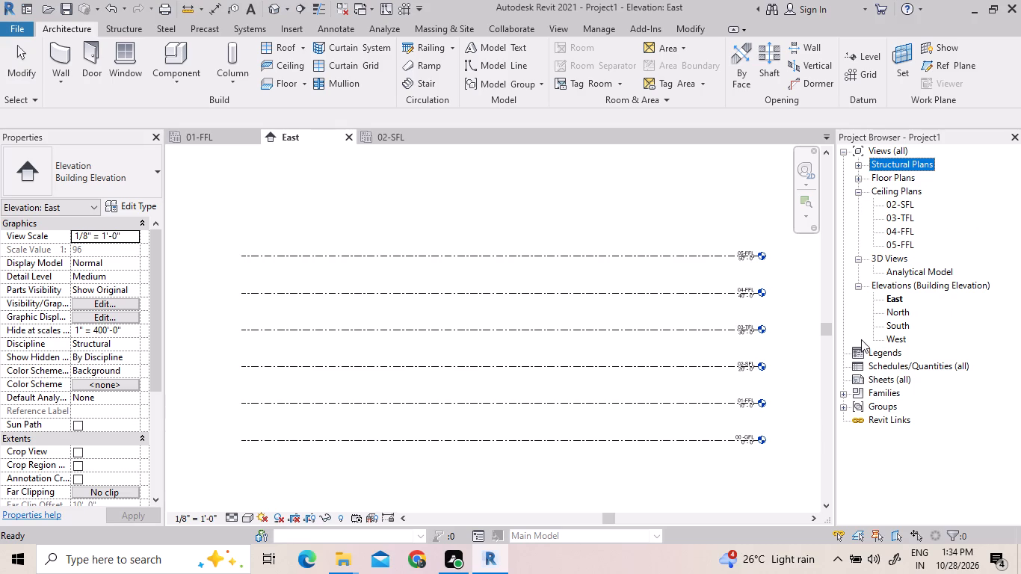
scroll(904, 198, "up", 3)
scroll(715, 419, "up", 4)
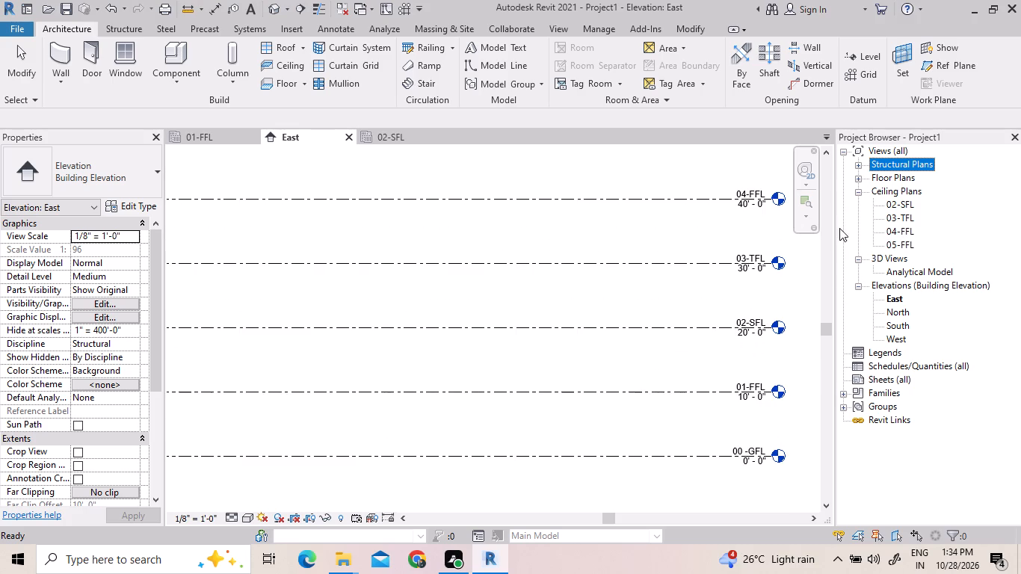
scroll(825, 375, "down", 4)
Close the open 01-FFL and 02-SFL views, keeping only the East elevation open.
left_click(256, 134)
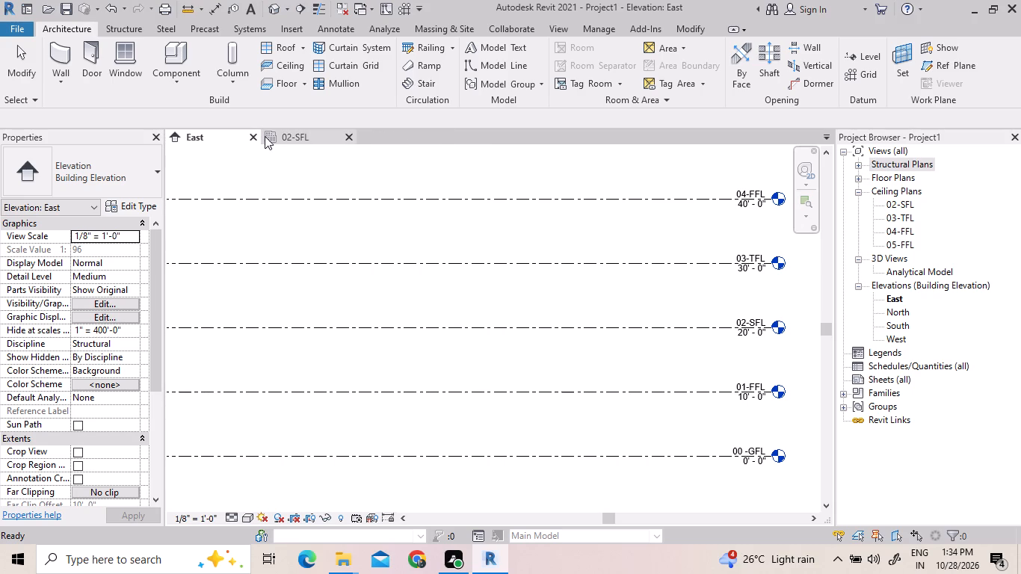
left_click(346, 136)
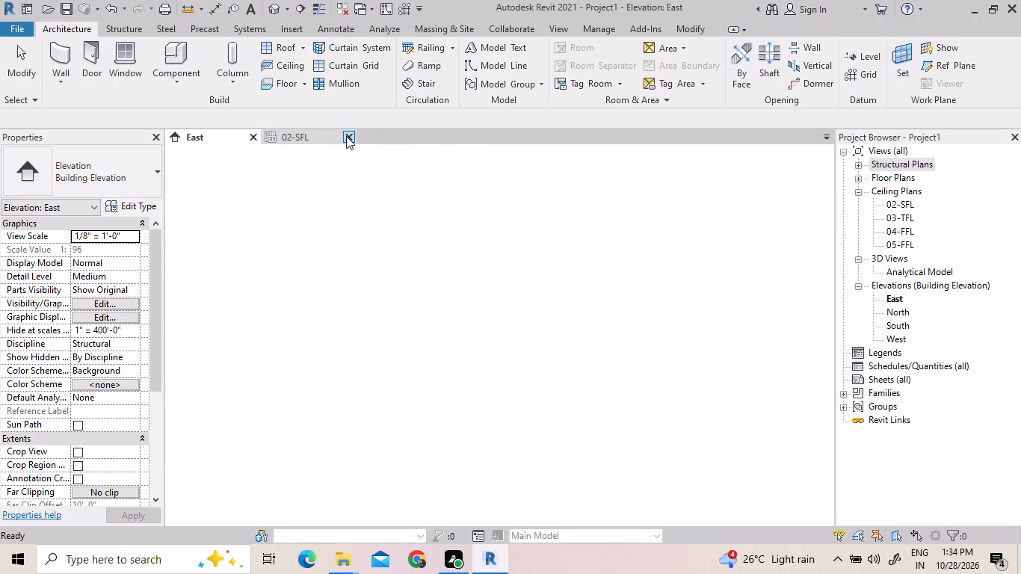
Create reflected ceiling plan views for the levels 00 -GFL and 01-FFL.
scroll(596, 359, "down", 3)
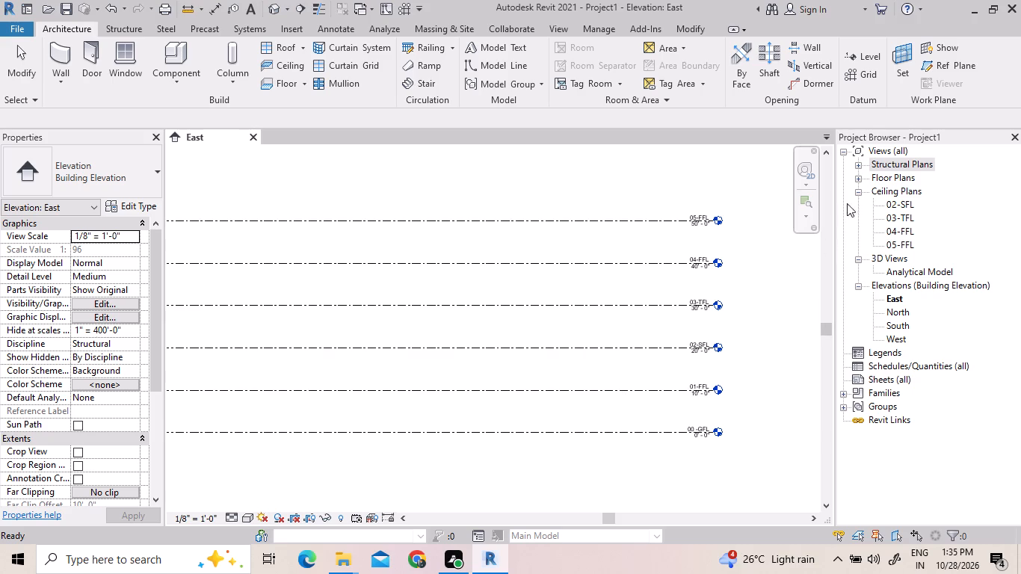
scroll(875, 178, "up", 2)
left_click(553, 29)
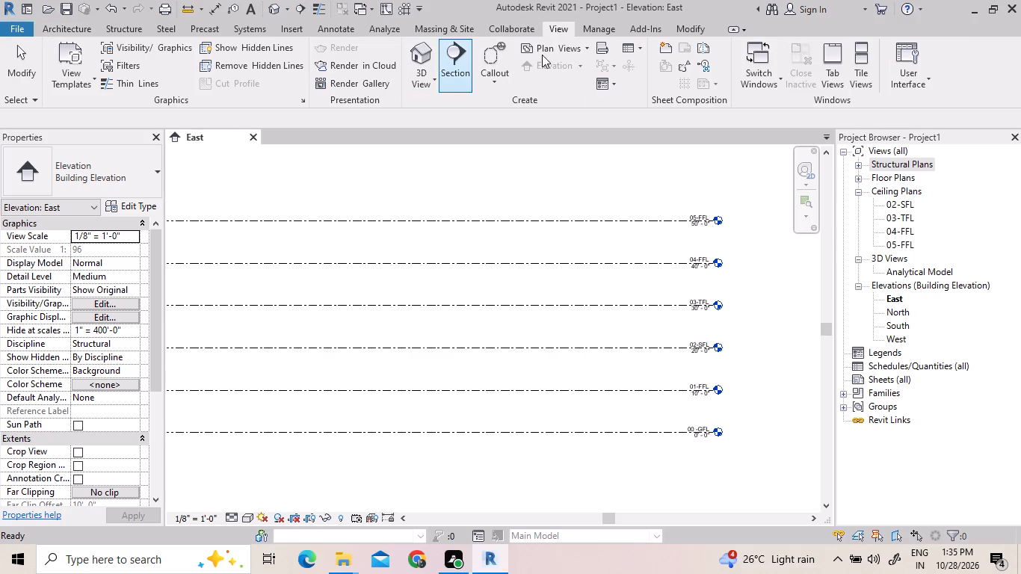
left_click(582, 43)
left_click(564, 107)
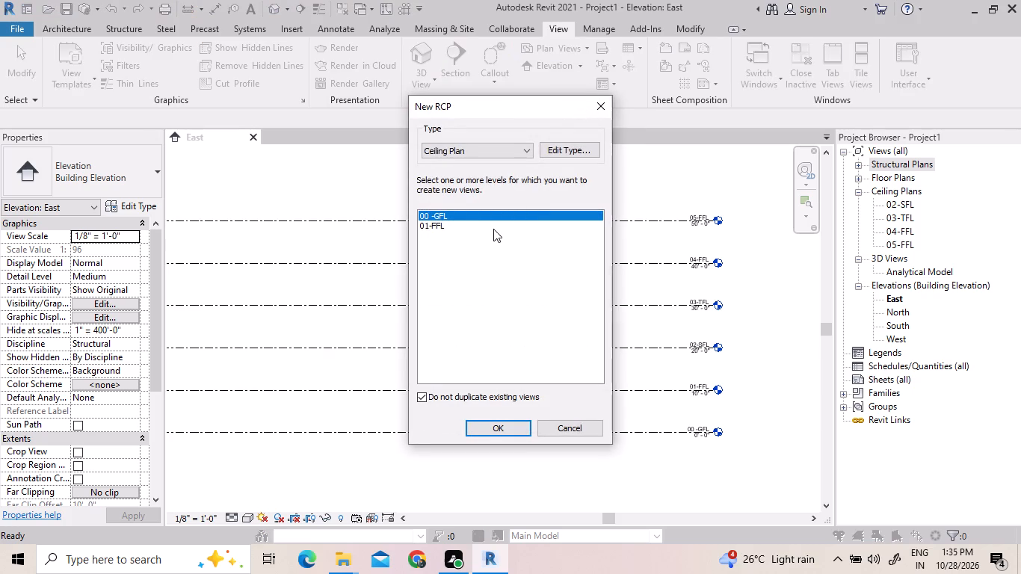
left_click_drag(533, 252, 457, 212)
left_click(457, 218)
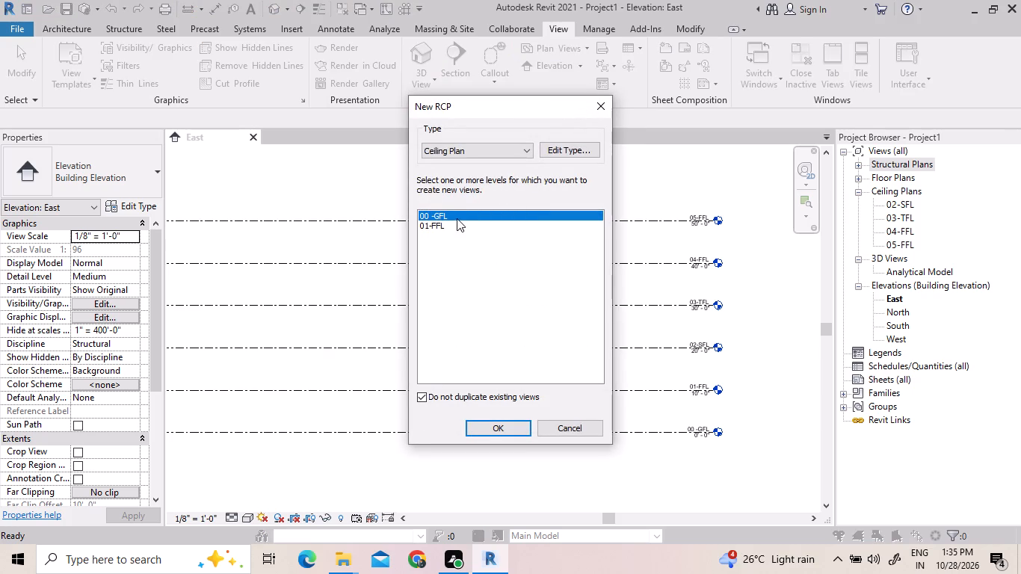
left_click(452, 223)
left_click_drag(511, 247, 478, 208)
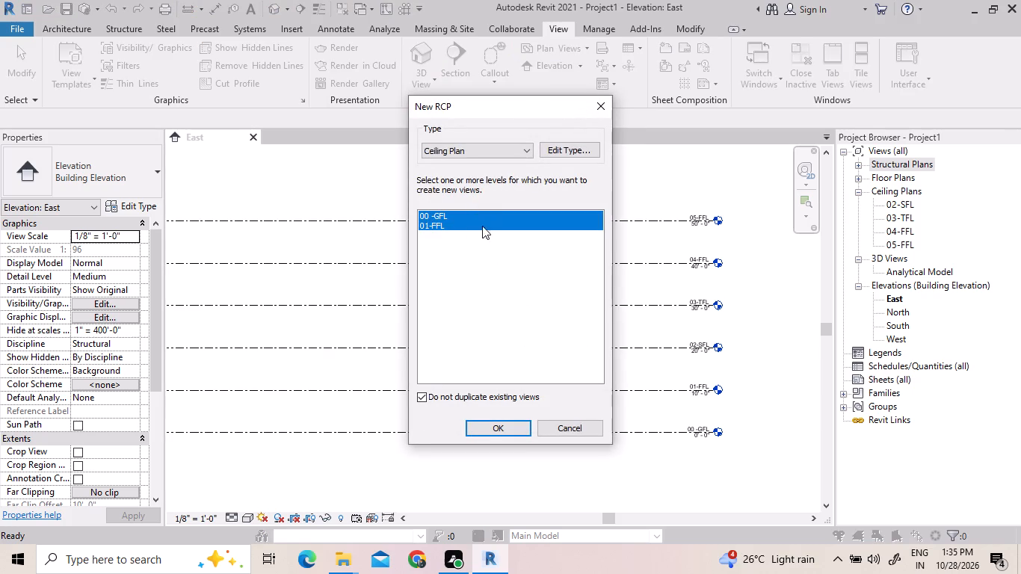
left_click_drag(478, 416, 483, 428)
left_click(492, 439)
left_click(492, 424)
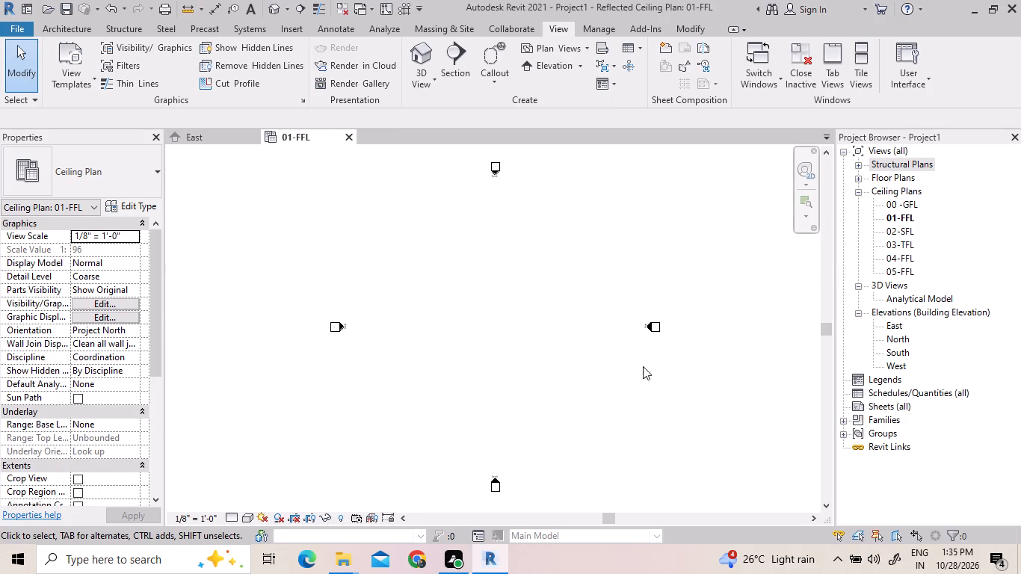
Create floor plan views for the levels 00 -GFL and 01-FFL.
left_click(892, 175)
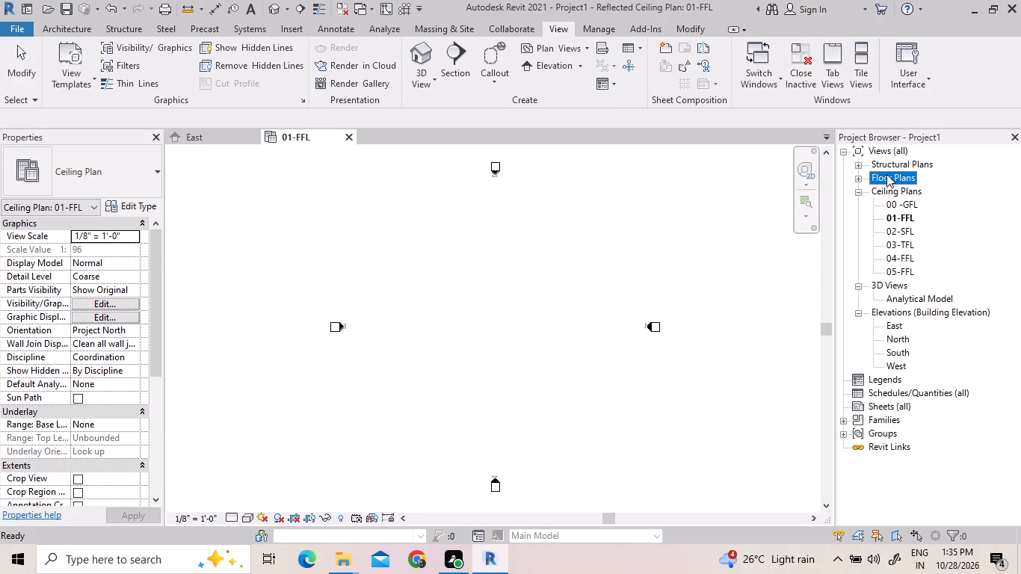
left_click(857, 176)
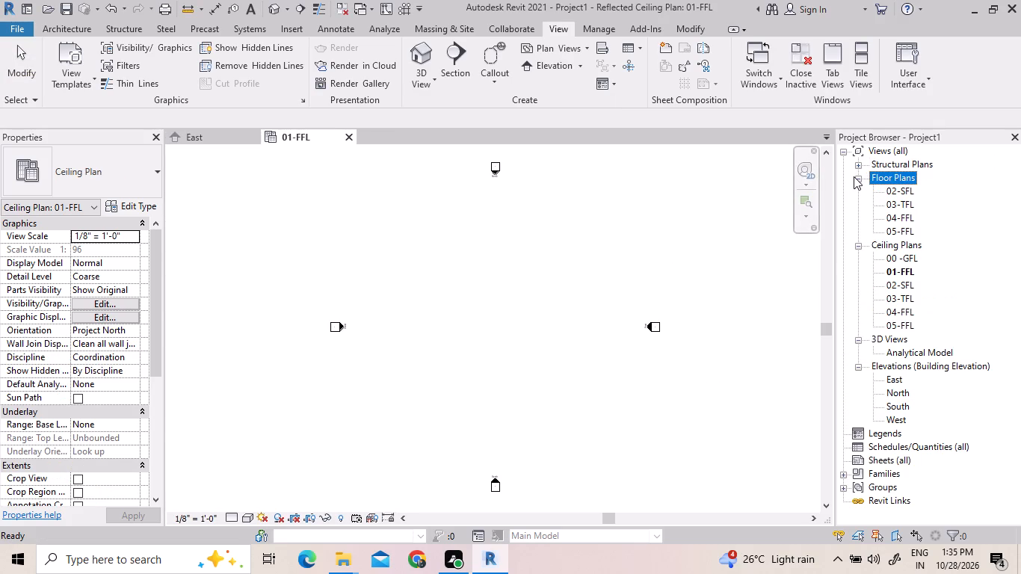
left_click(533, 50)
left_click(546, 78)
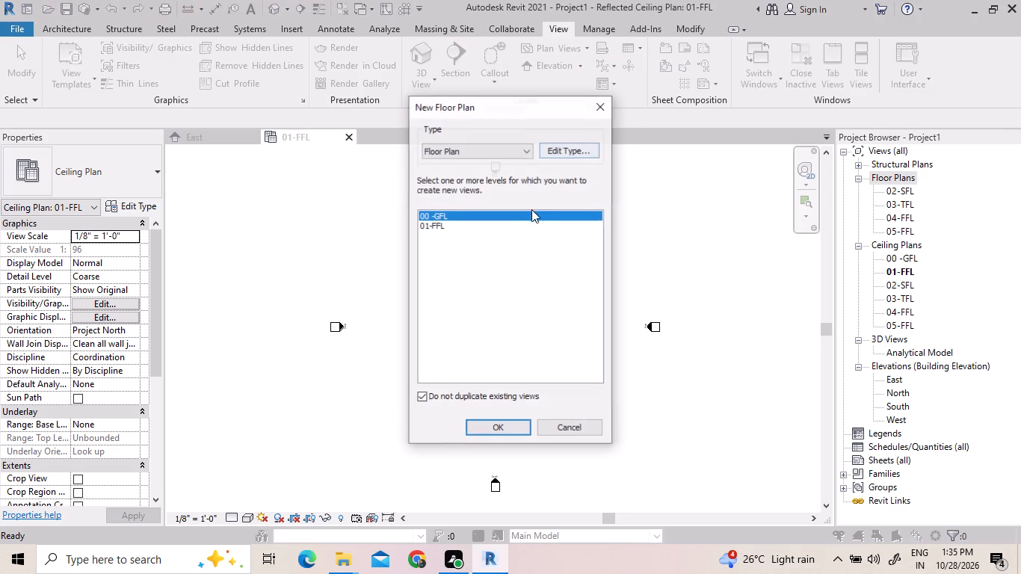
left_click_drag(511, 267, 463, 220)
left_click(463, 220)
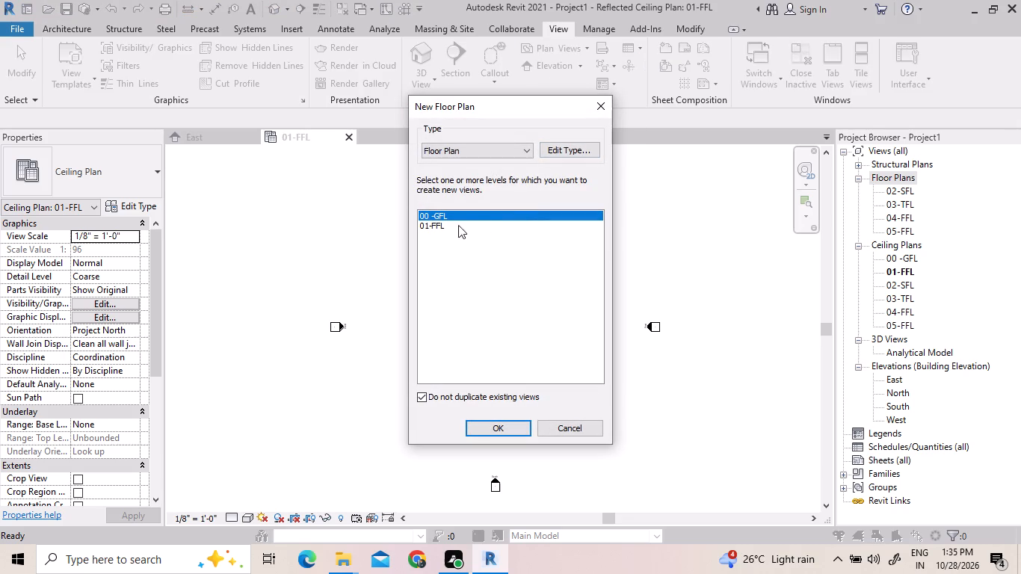
left_click(457, 237)
left_click(452, 226)
left_click_drag(486, 236, 478, 209)
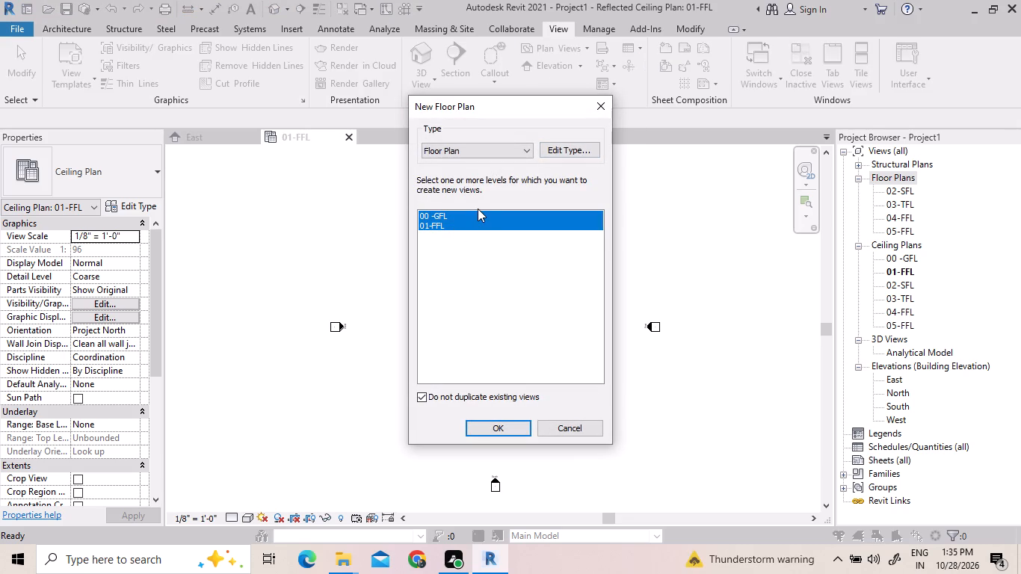
left_click(510, 416)
left_click(500, 422)
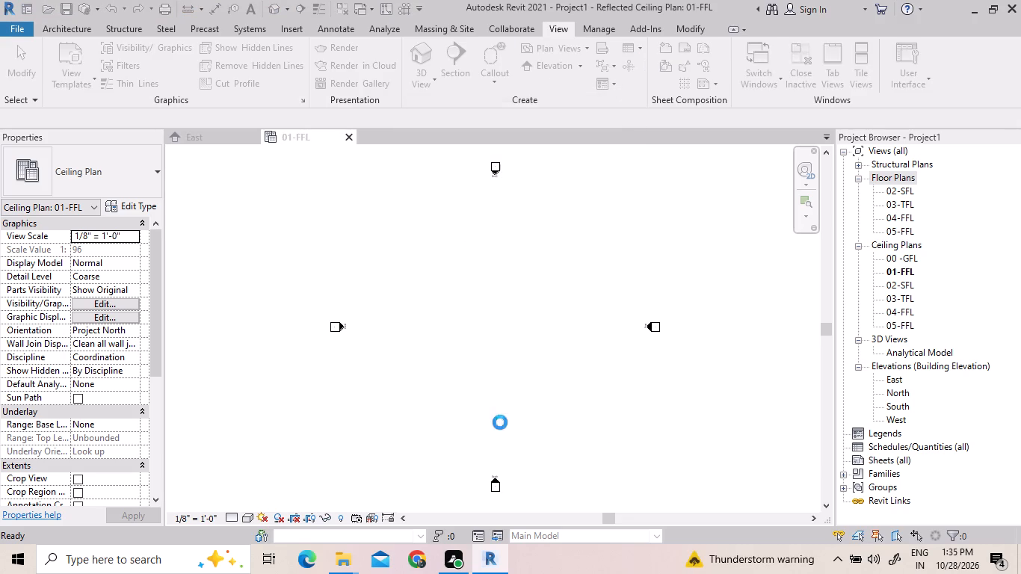
Check the views under Structural Plans, collapse the structural, floor and ceiling plan groups, and return to the East elevation.
left_click(897, 168)
double_click(892, 165)
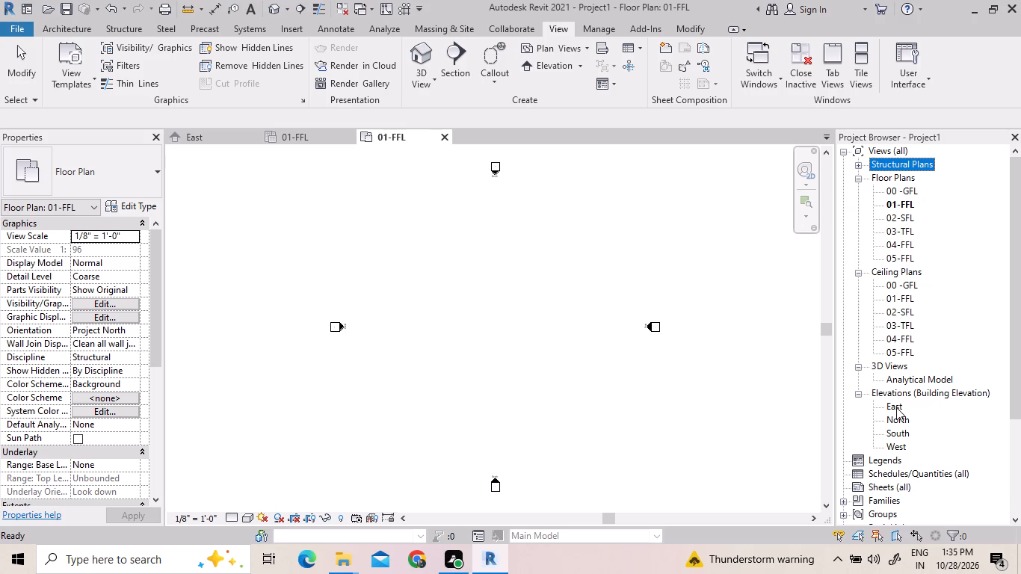
left_click(857, 165)
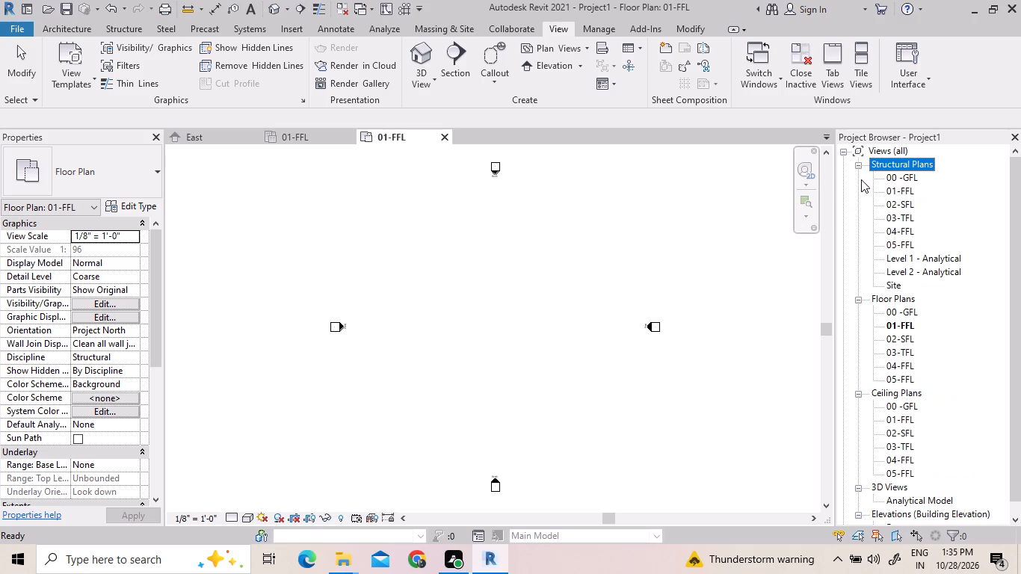
left_click(859, 179)
left_click(857, 194)
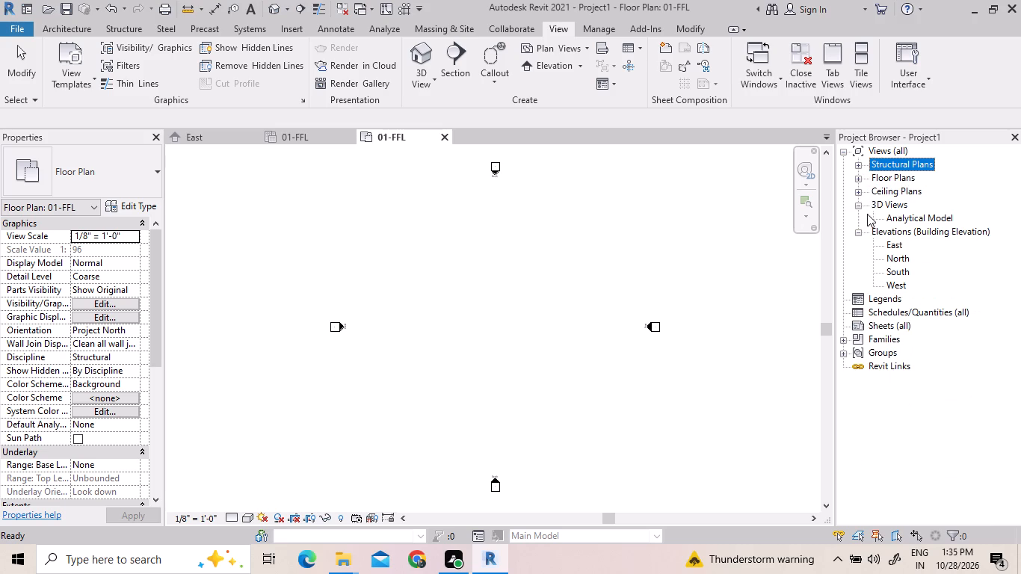
double_click(903, 247)
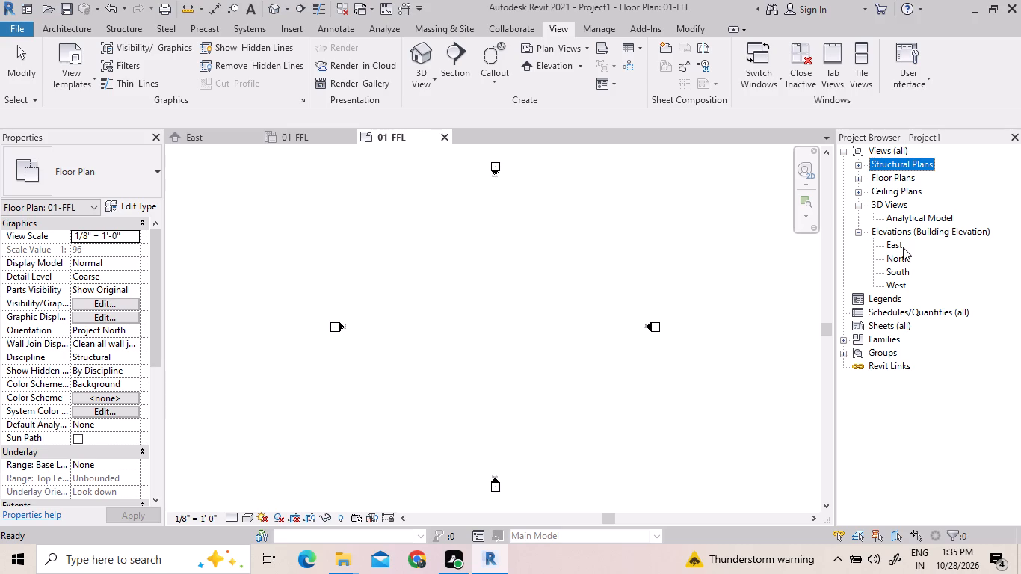
double_click(892, 244)
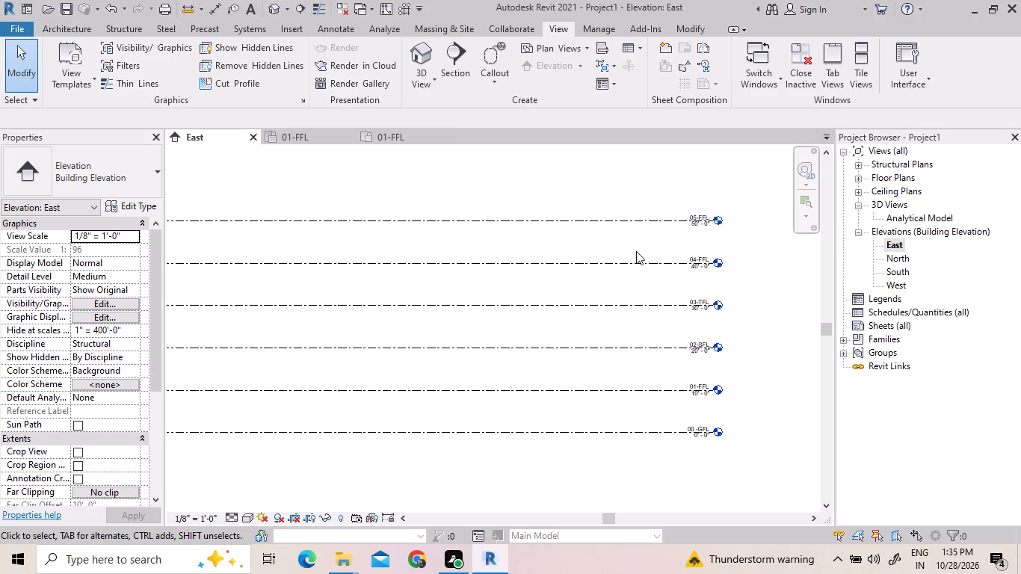
Add a similar level with plan views by picking the 00 -GFL level line with a 10' upward offset.
right_click(629, 429)
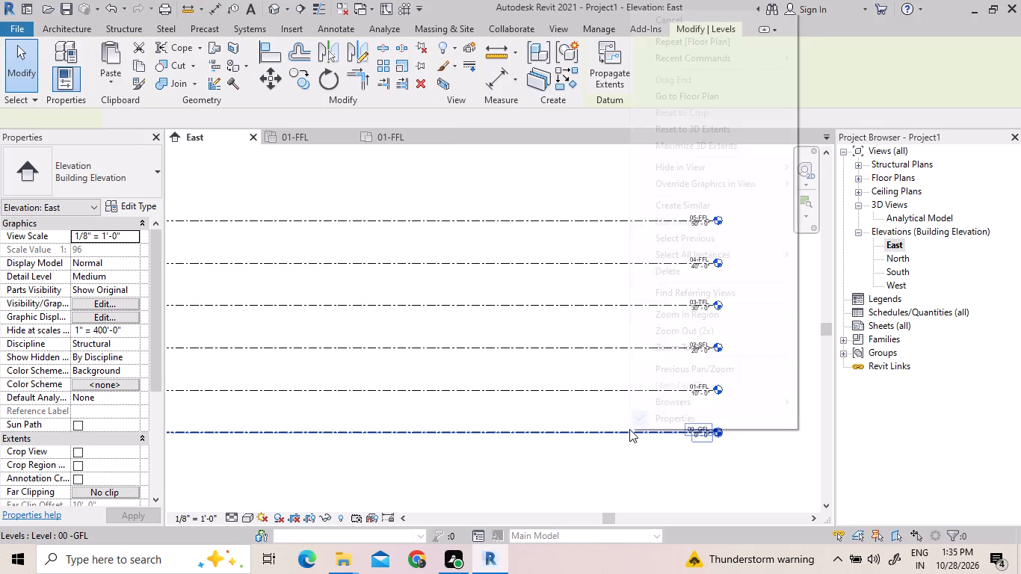
left_click(701, 203)
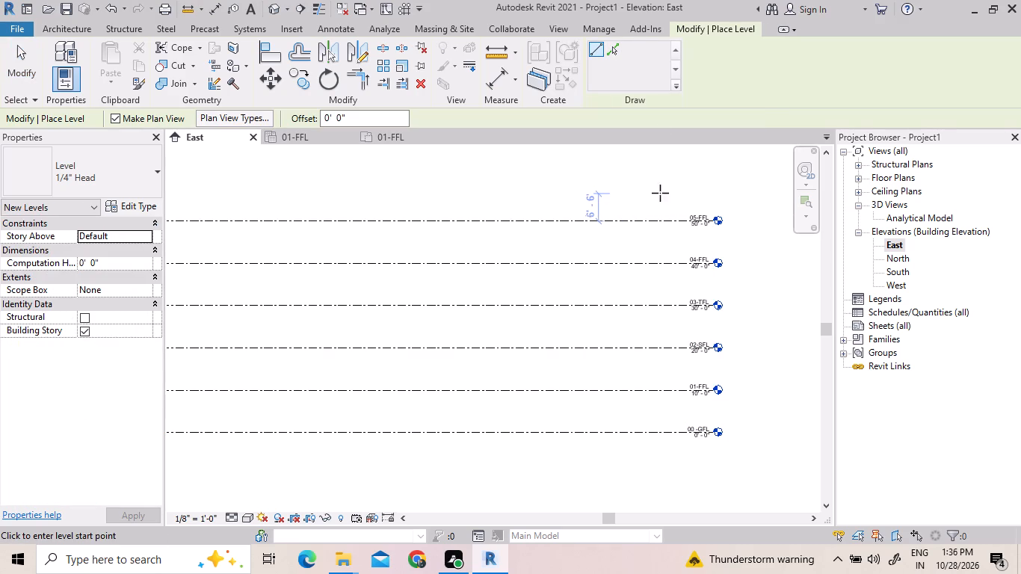
left_click(611, 50)
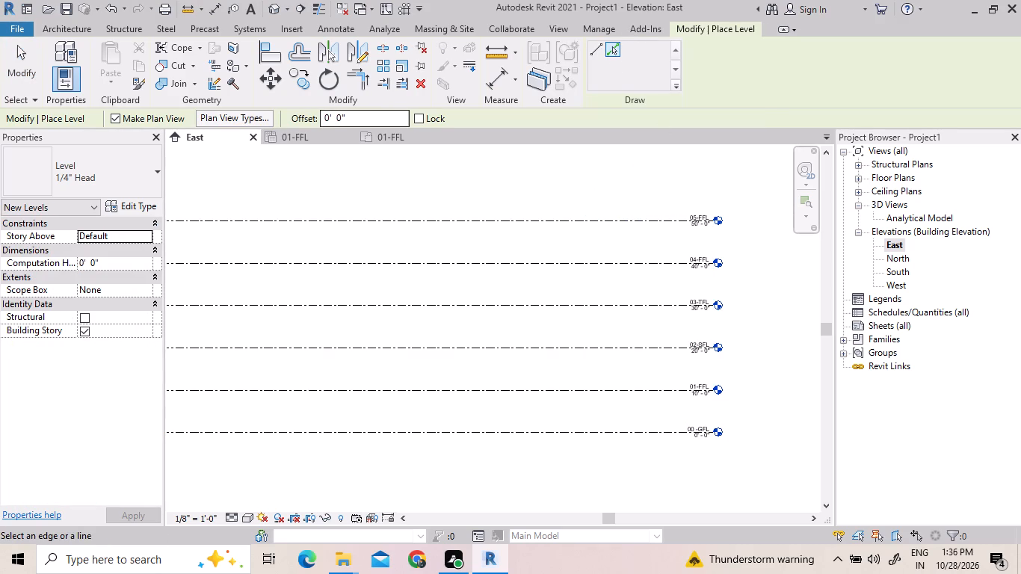
left_click(329, 117)
left_click(329, 117)
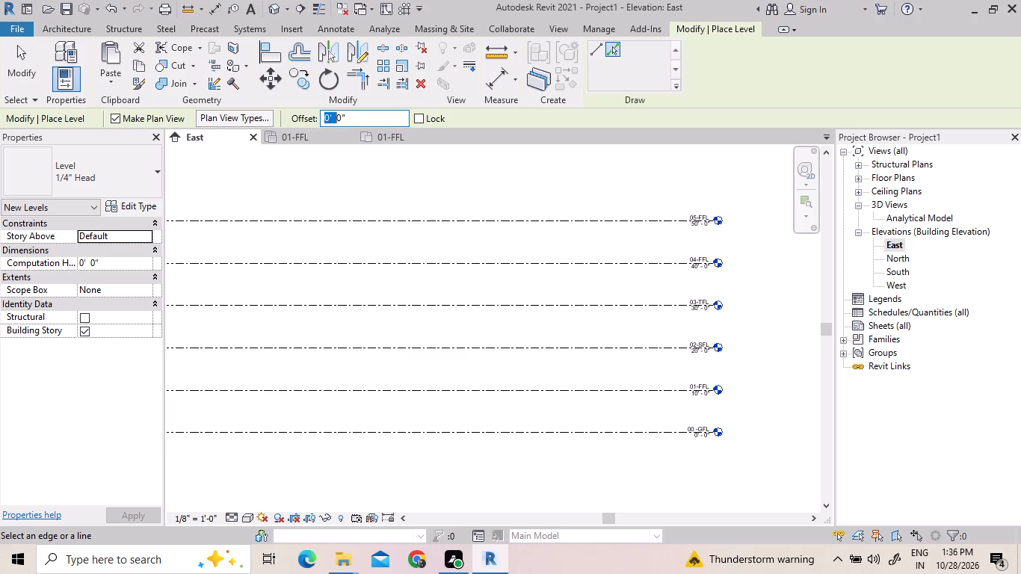
type("10'")
left_click(628, 456)
left_click_drag(634, 446, 630, 334)
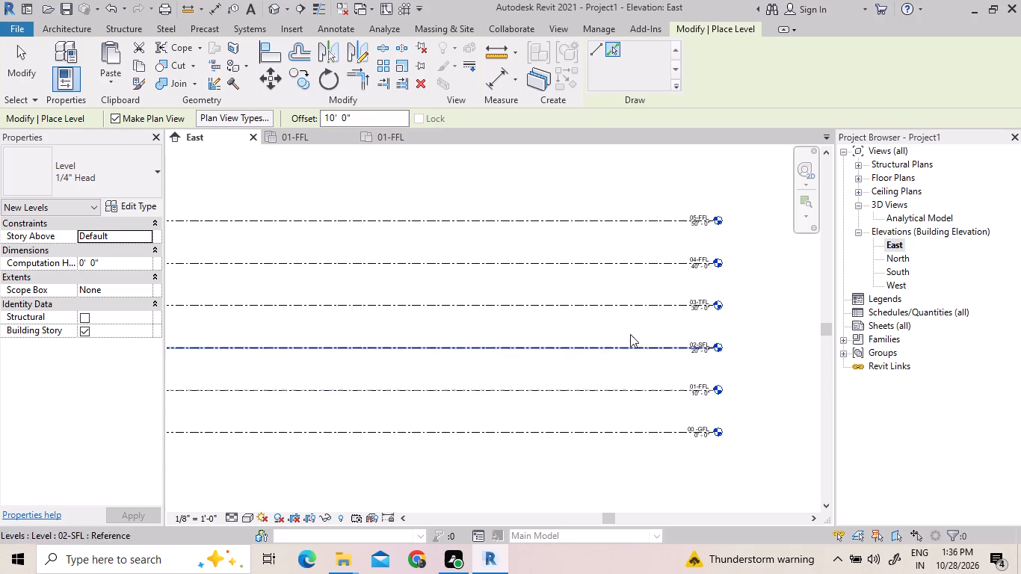
left_click_drag(630, 334, 630, 295)
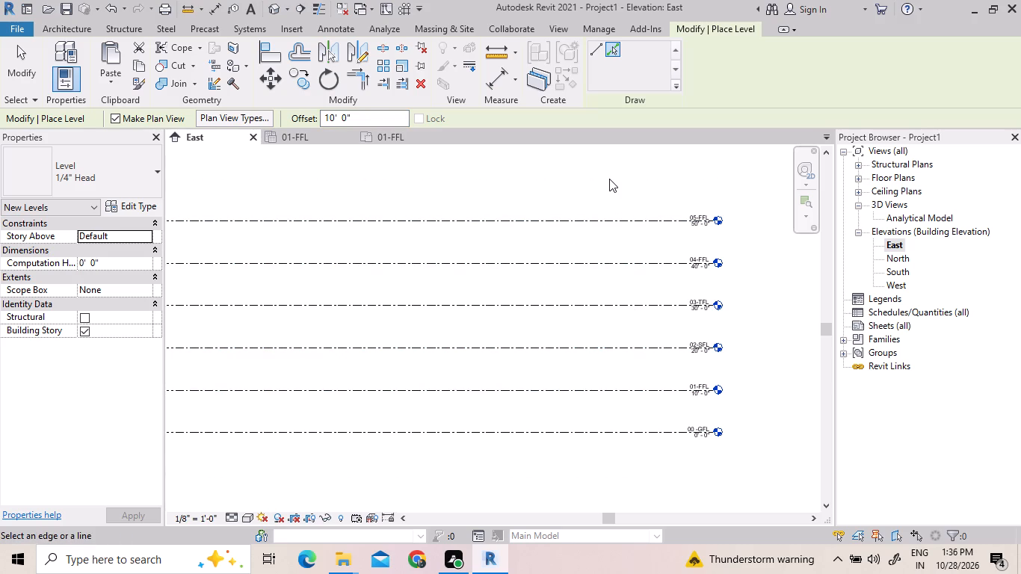
right_click(606, 433)
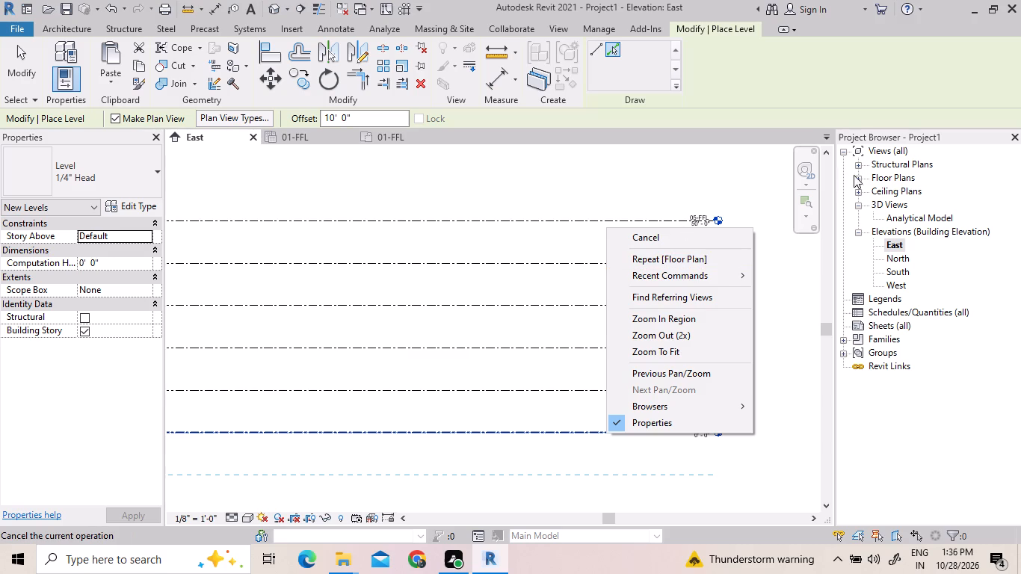
left_click(632, 173)
scroll(601, 348, "down", 2)
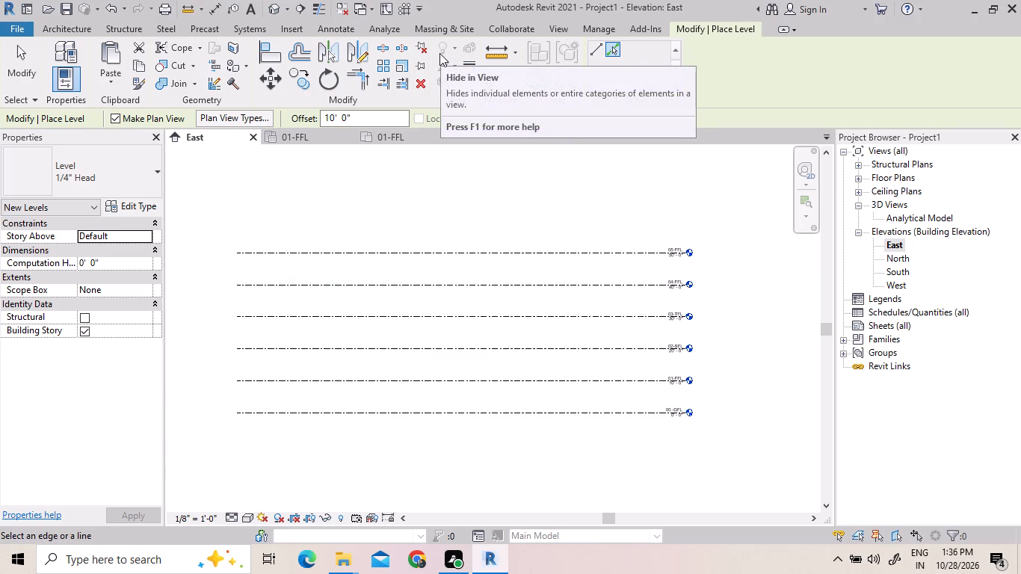
left_click(603, 409)
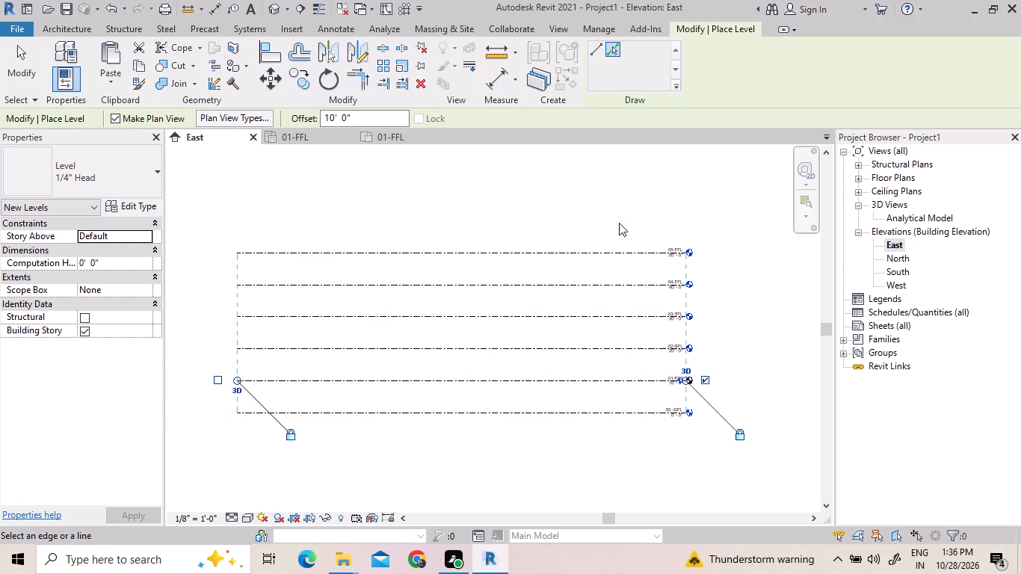
key("Escape")
key("Escape")
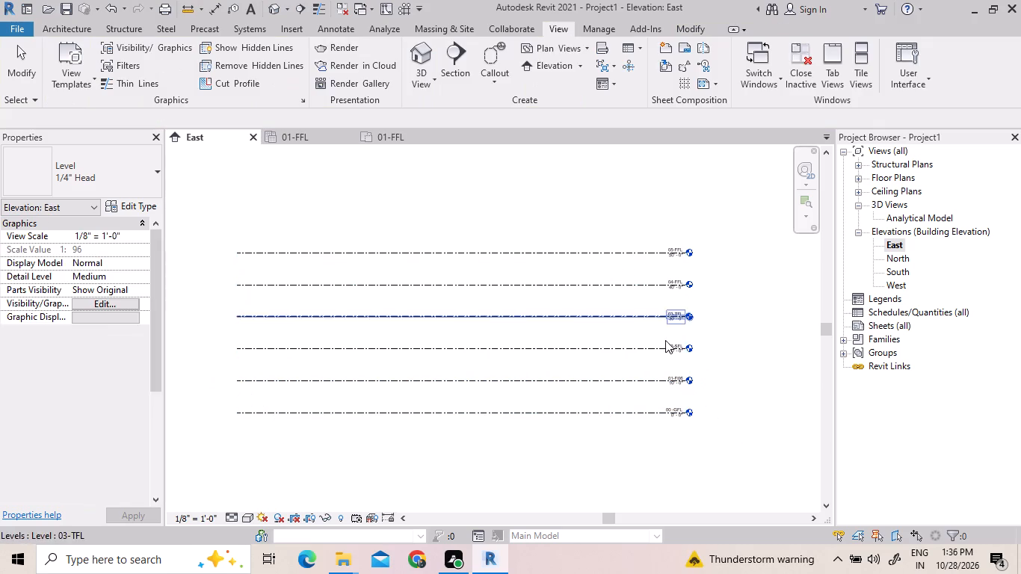
Expand the Floor Plans group in the Project Browser to check its views against the levels.
left_click(858, 179)
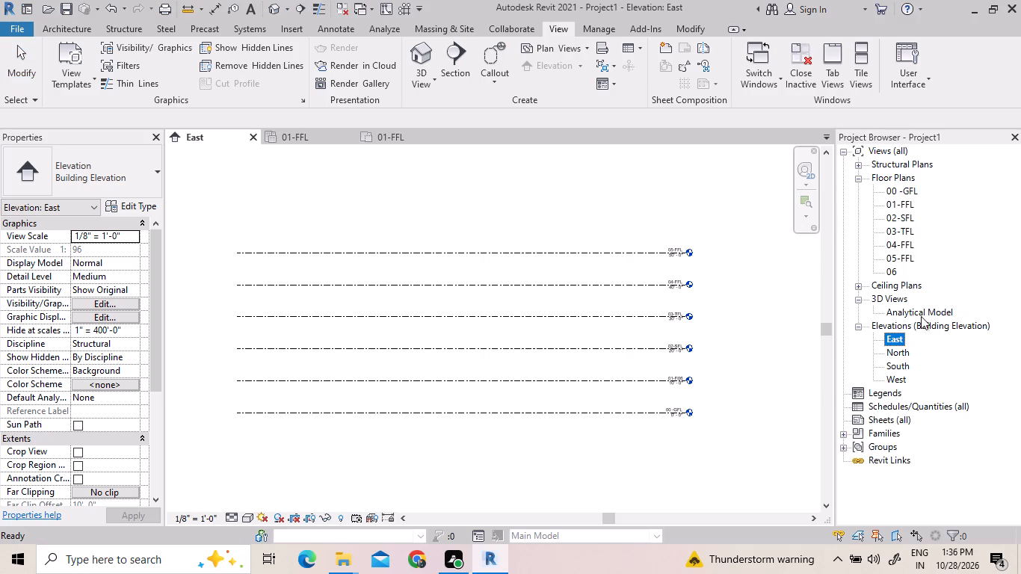
Start the Grid command in the East elevation and close the open 01-FFL ceiling plan view.
left_click(130, 22)
left_click(73, 32)
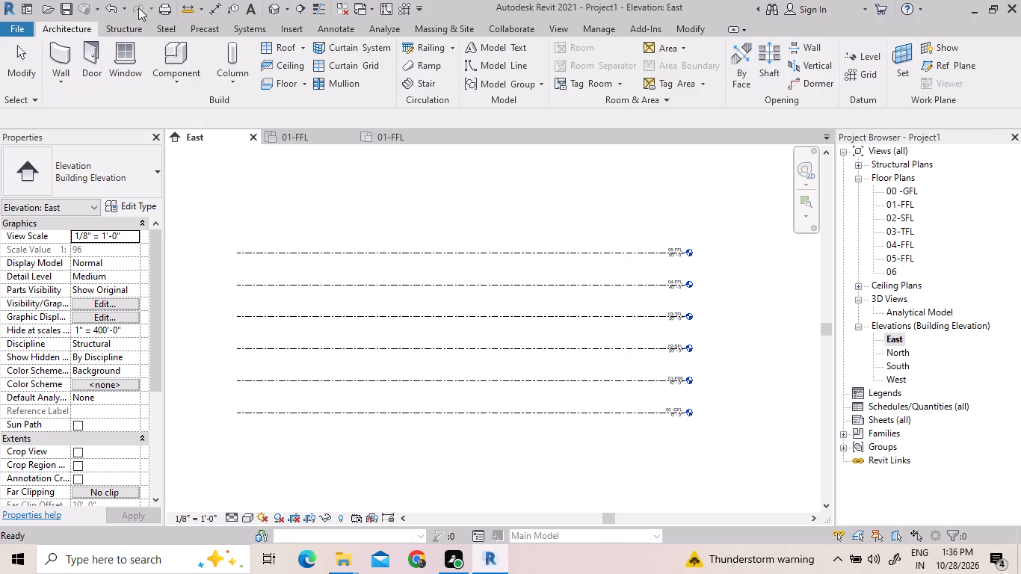
left_click(120, 25)
left_click(858, 72)
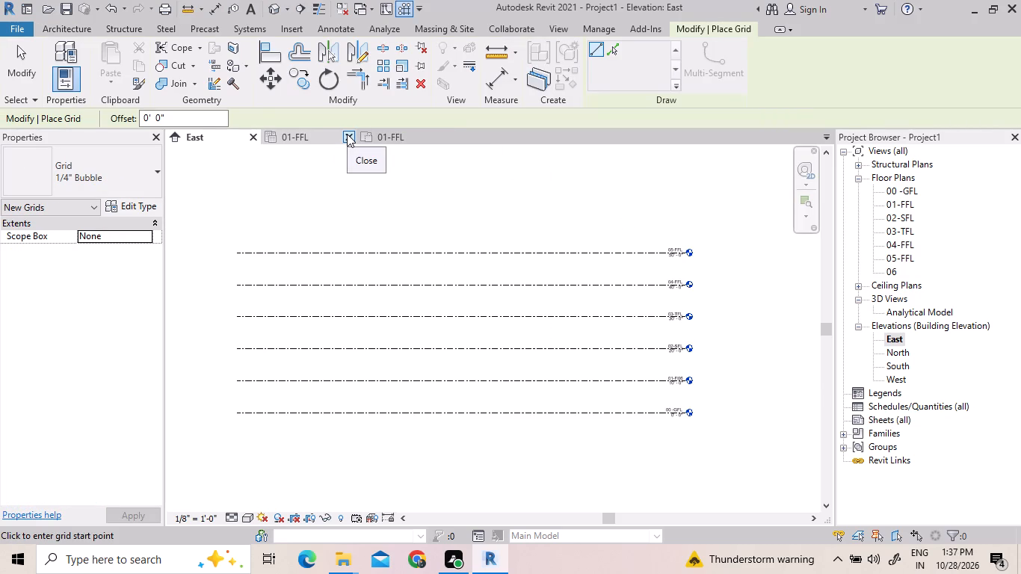
left_click(347, 134)
Set the grid offset to 10' and draw a vertical grid from below 00 -GFL to above 05-FFL, near the level heads.
left_click(614, 47)
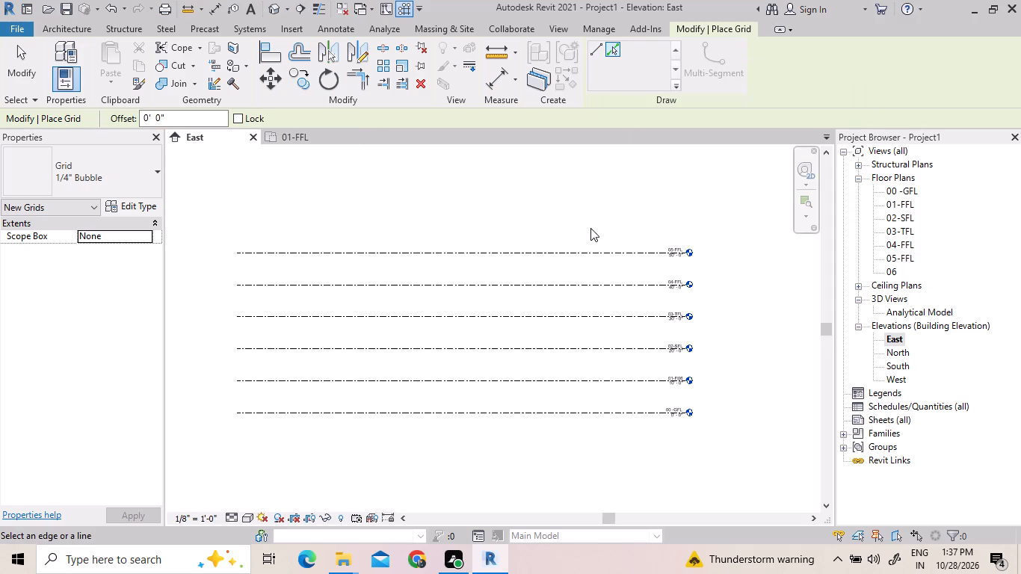
left_click(148, 117)
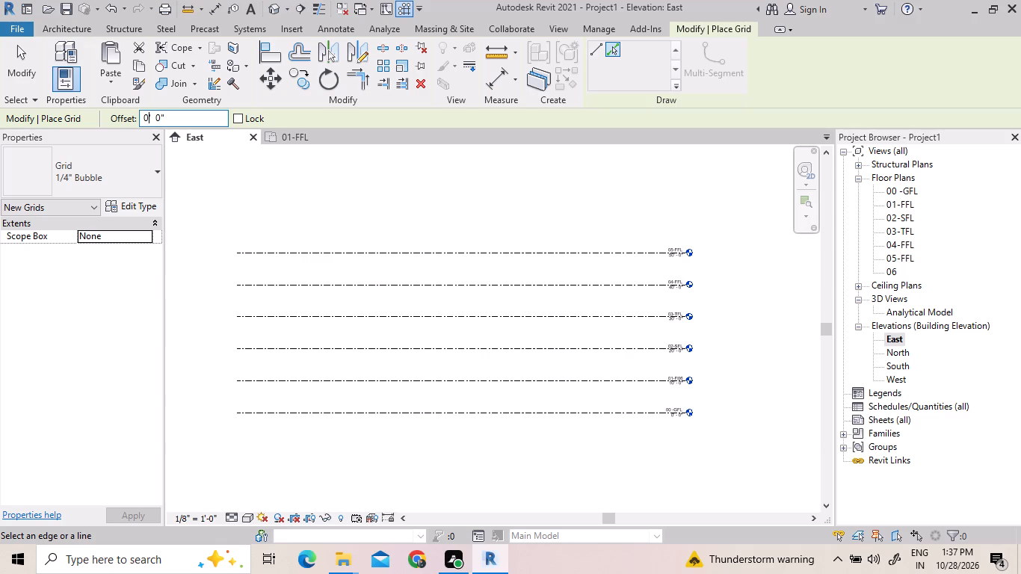
key("BackSpace")
type("10")
key("Return")
left_click(618, 231)
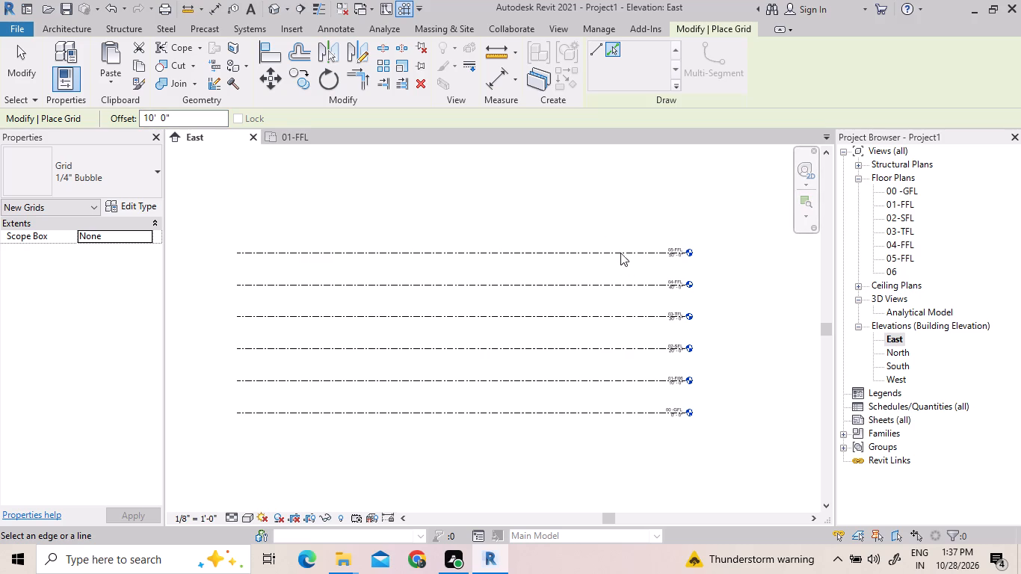
left_click_drag(620, 233, 608, 330)
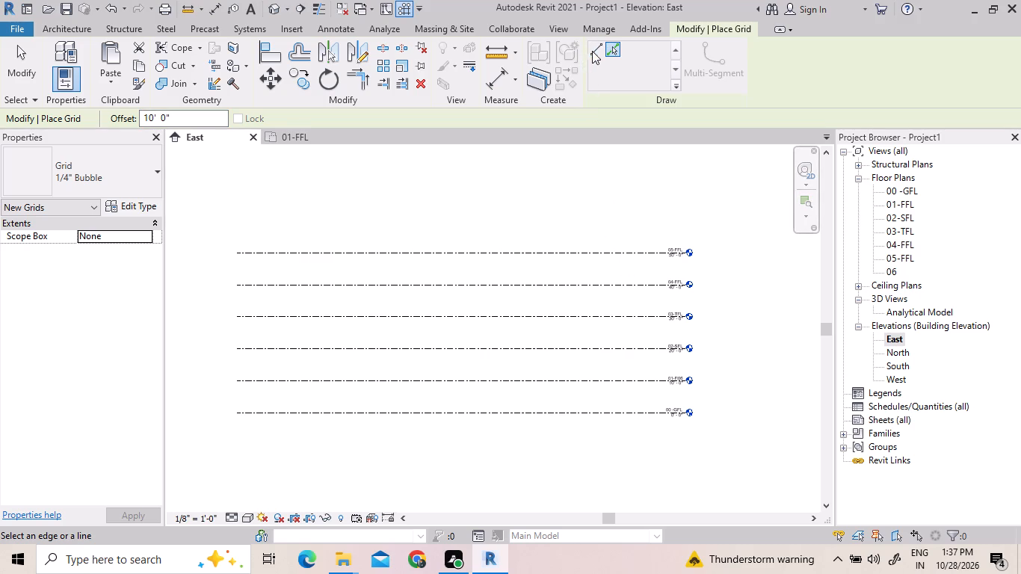
left_click(593, 49)
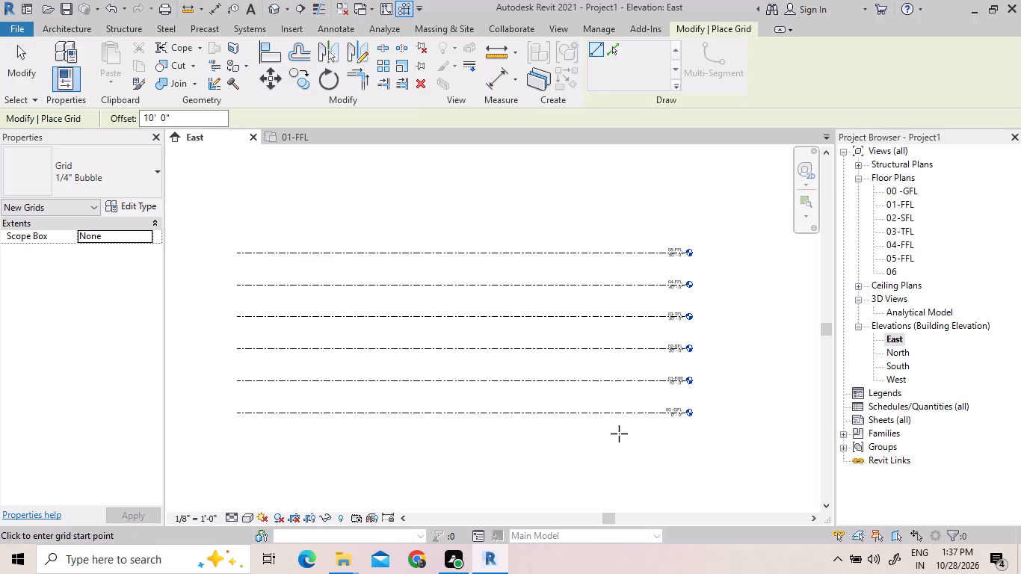
left_click_drag(617, 434, 618, 422)
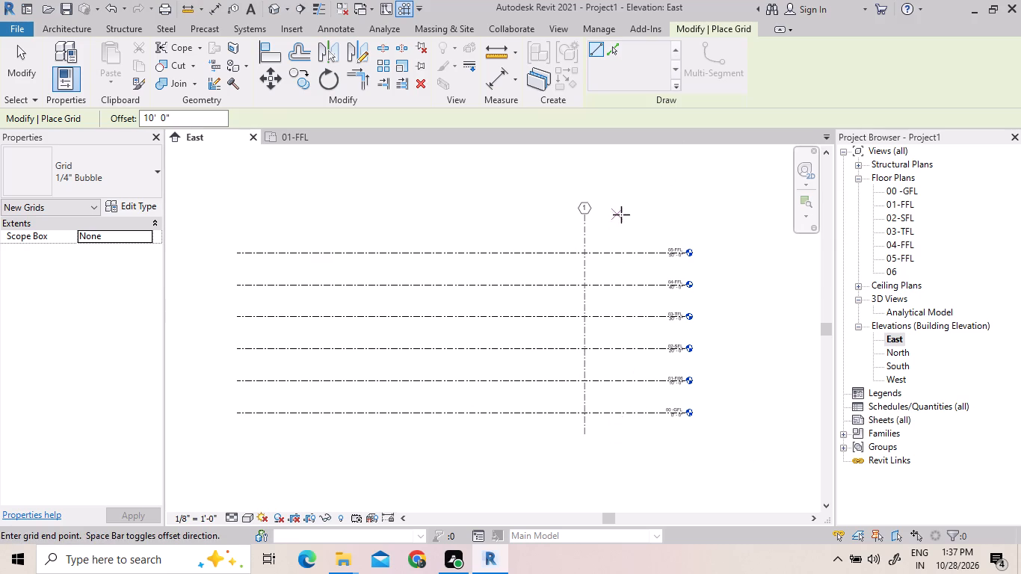
left_click(621, 215)
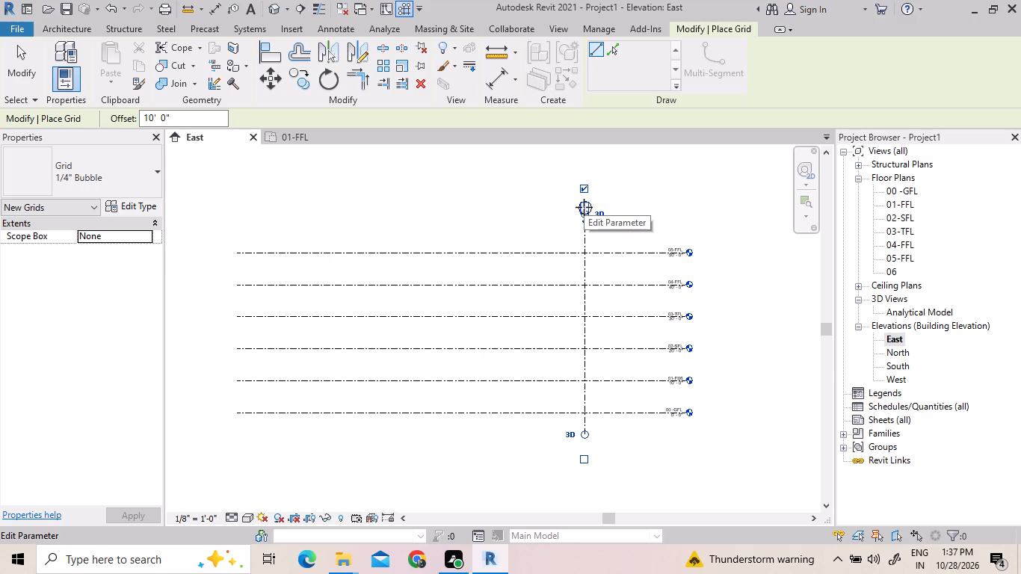
Add a second vertical grid by picking grid 1 with the 10' offset, on the side away from the level heads.
left_click(608, 47)
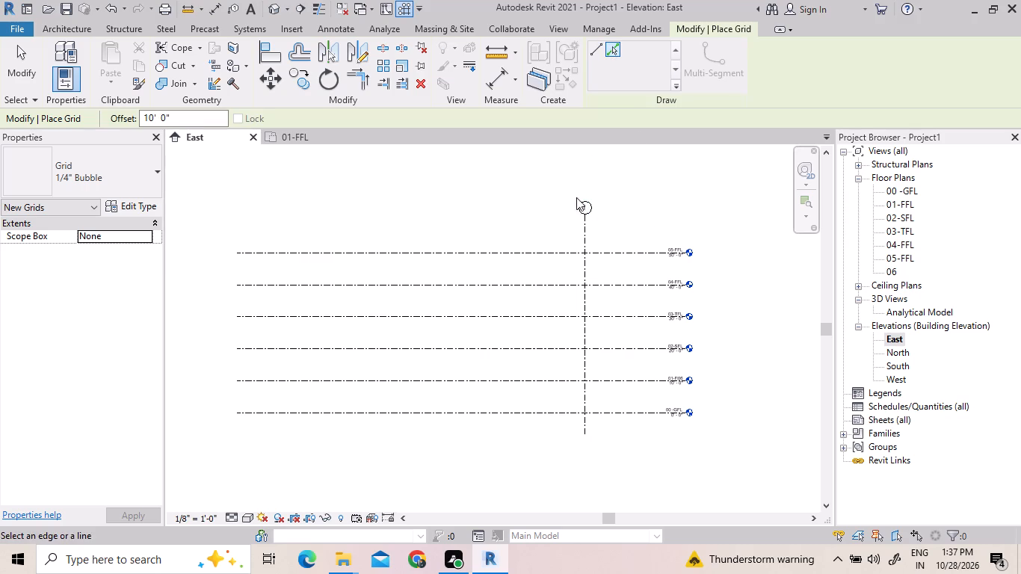
left_click(584, 208)
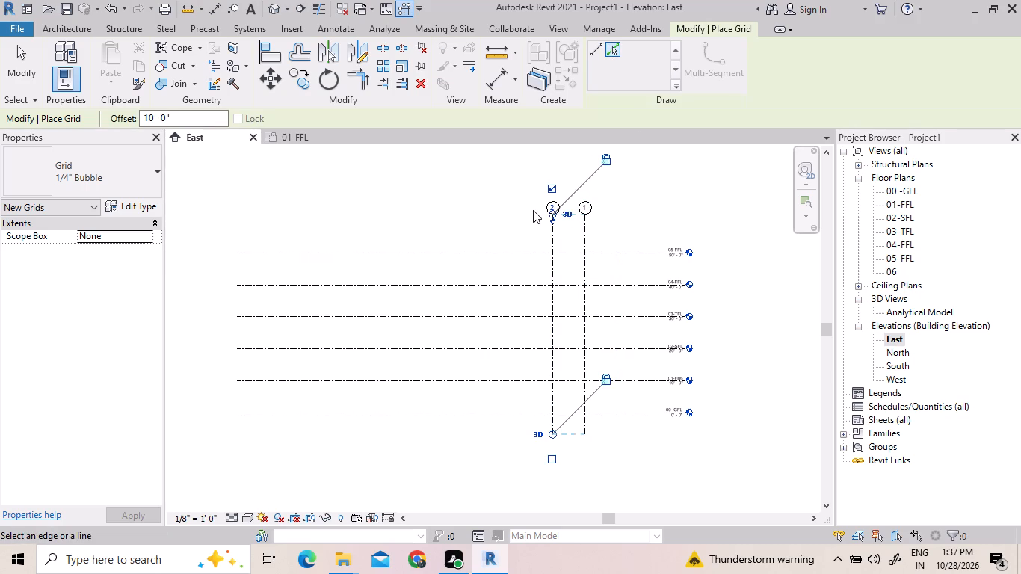
left_click(533, 210)
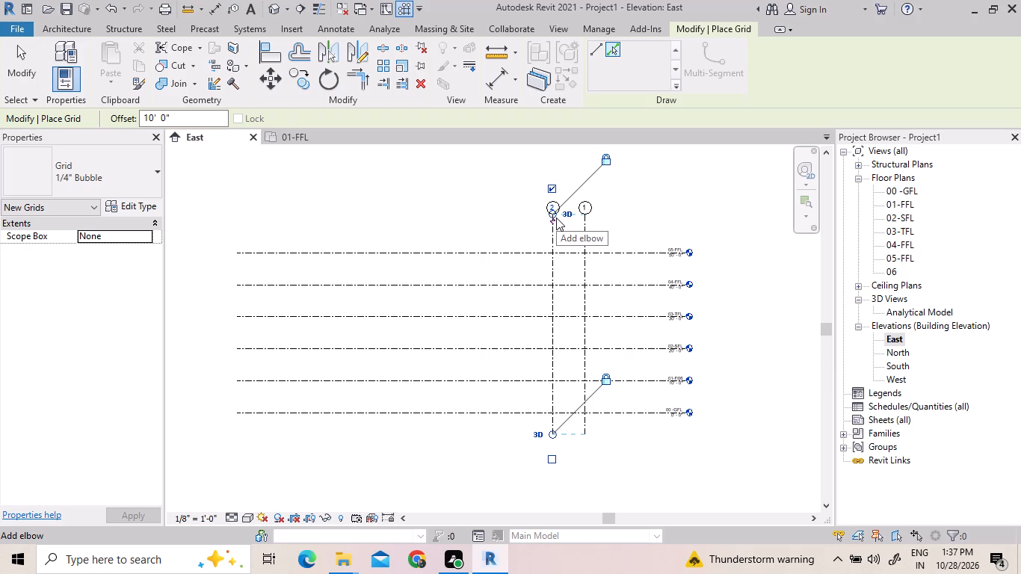
type("10")
left_click(485, 196)
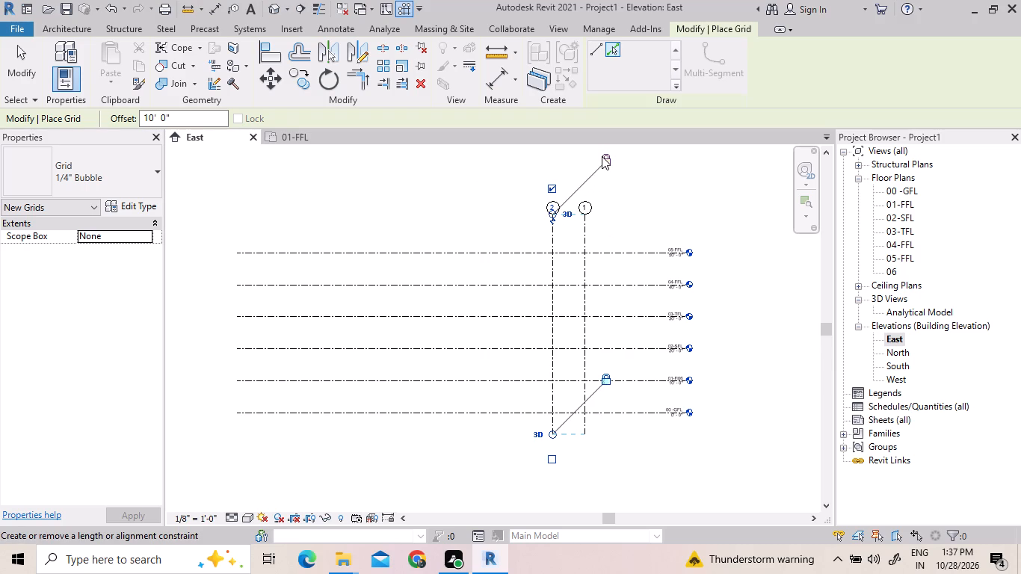
Unlock the alignment constraints at the upper and lower ends of grid 2.
left_click(607, 156)
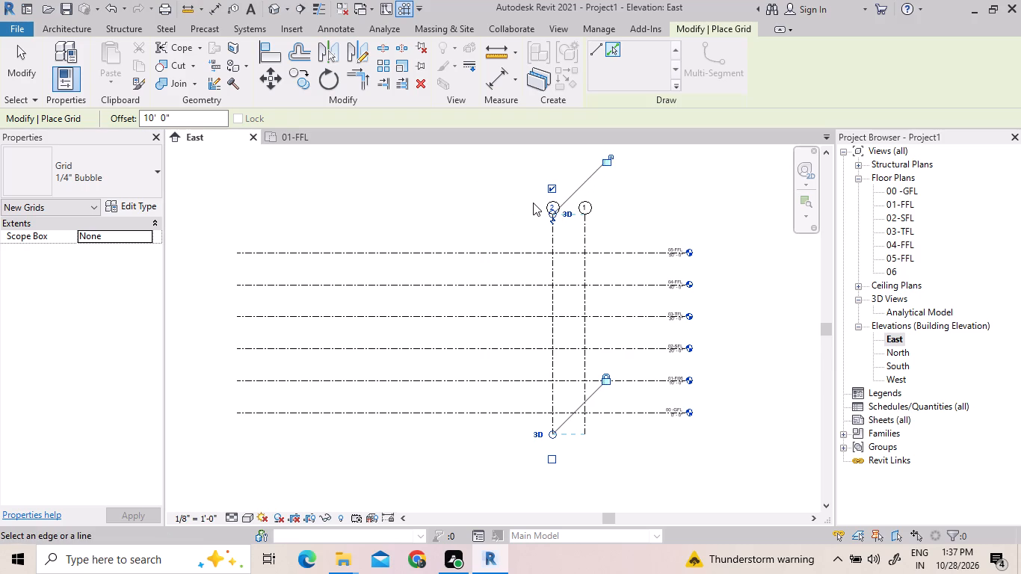
left_click(534, 203)
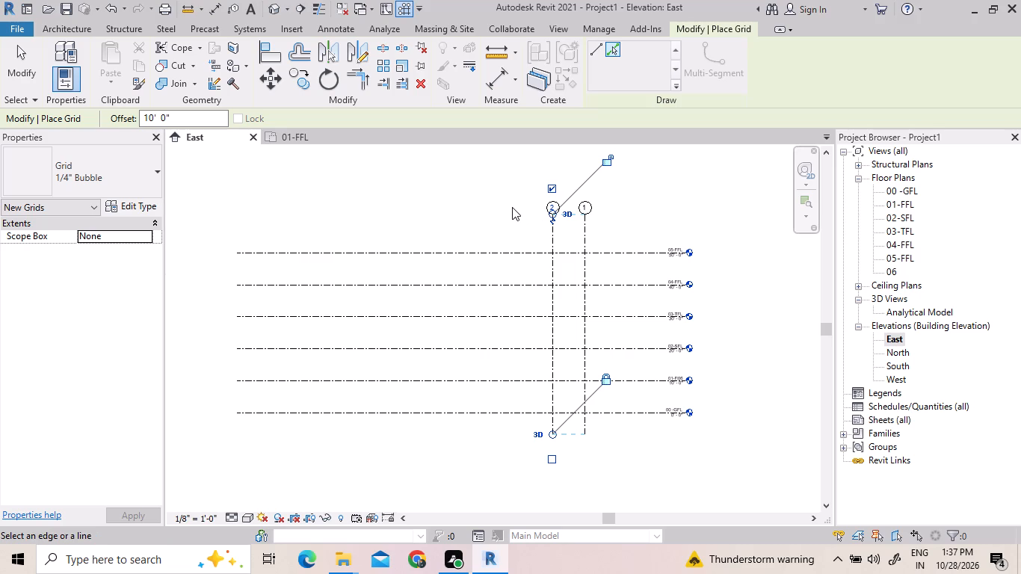
right_click(510, 208)
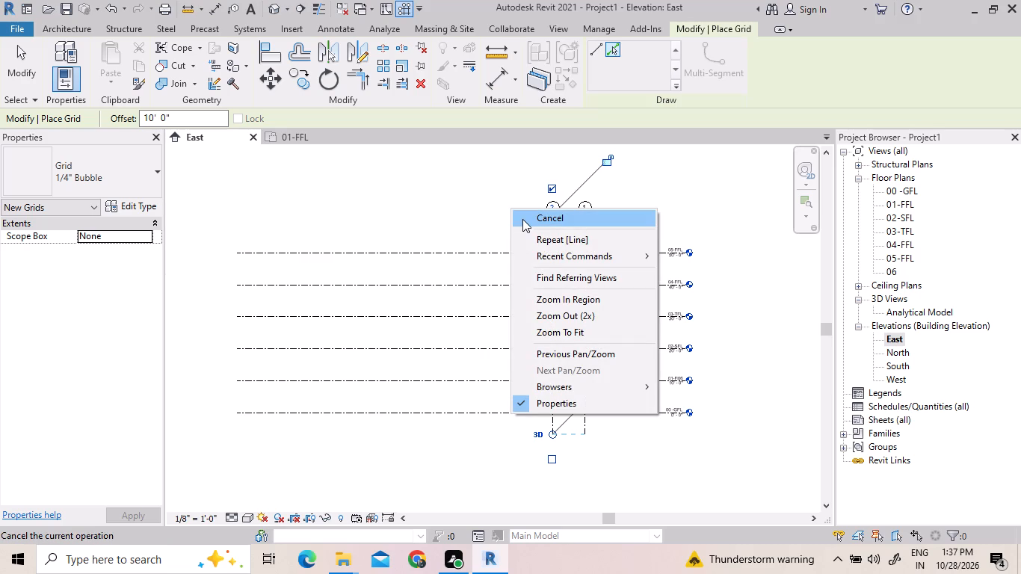
left_click(512, 212)
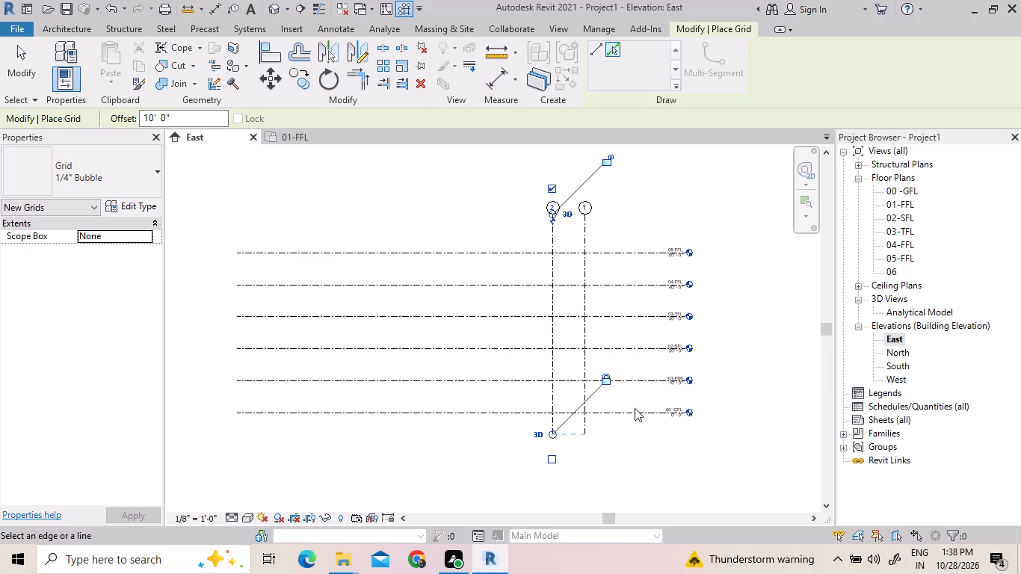
left_click(602, 380)
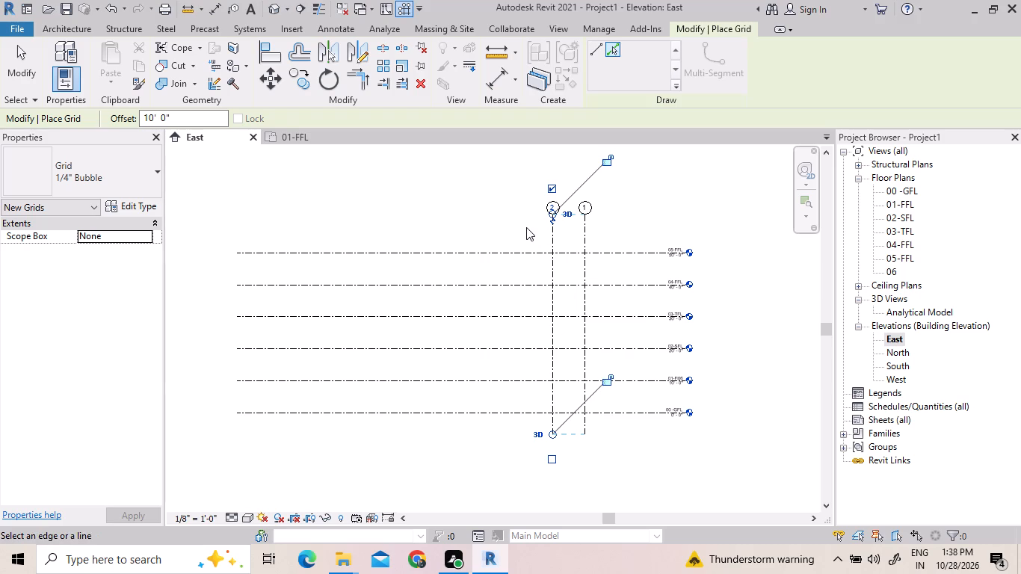
left_click(528, 219)
left_click(521, 215)
key("Escape")
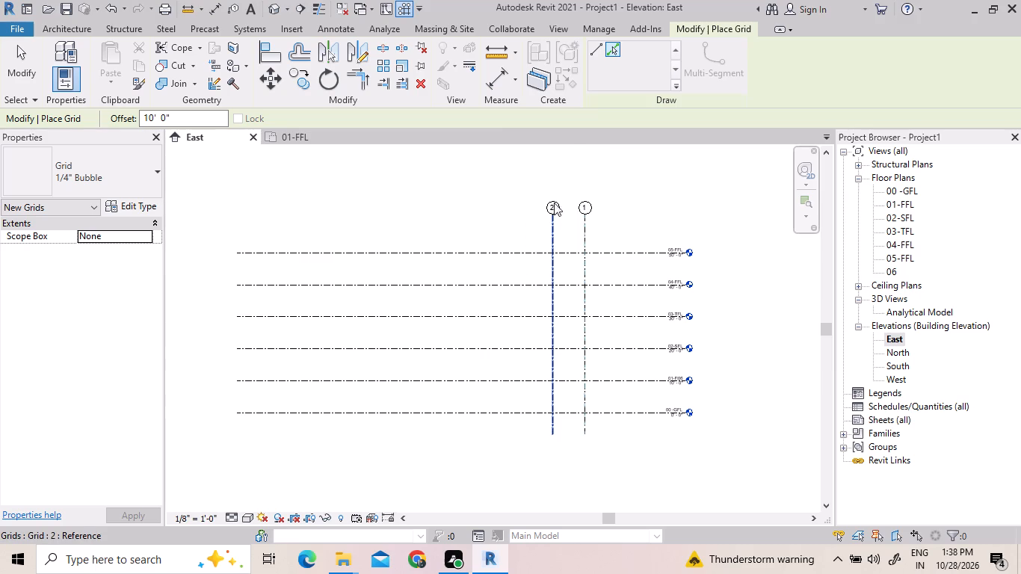
Add two more vertical grids at 10' spacing by picking grid 2 and the resulting grid, continuing away from the level heads.
left_click(552, 206)
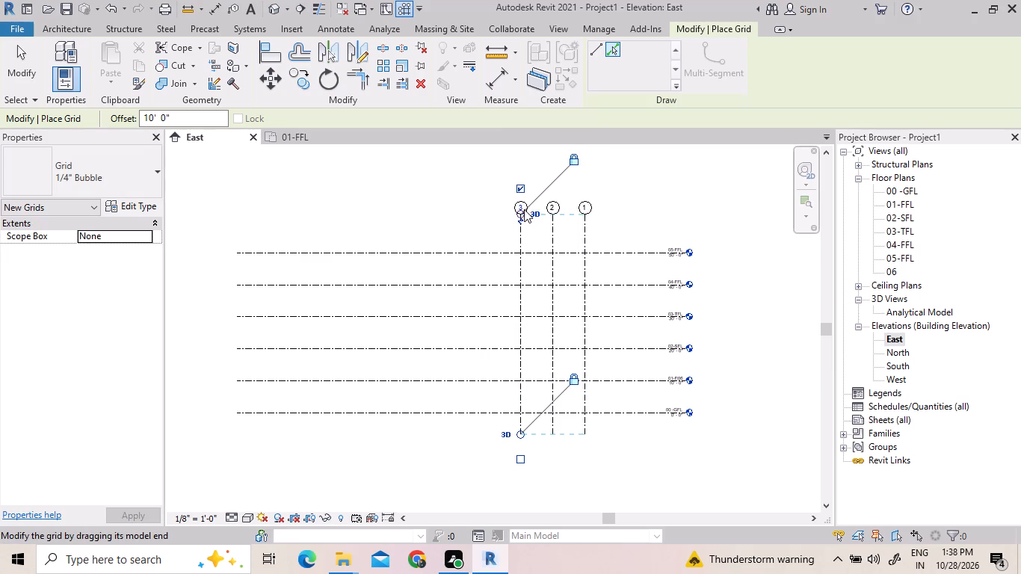
left_click(519, 205)
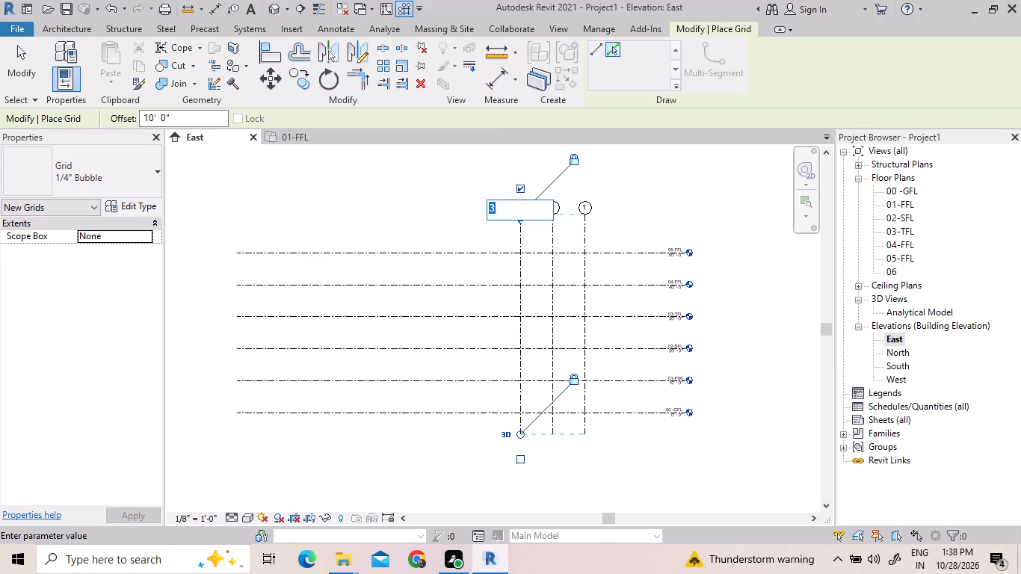
key("Escape")
key("Escape")
left_click(517, 207)
key("Escape")
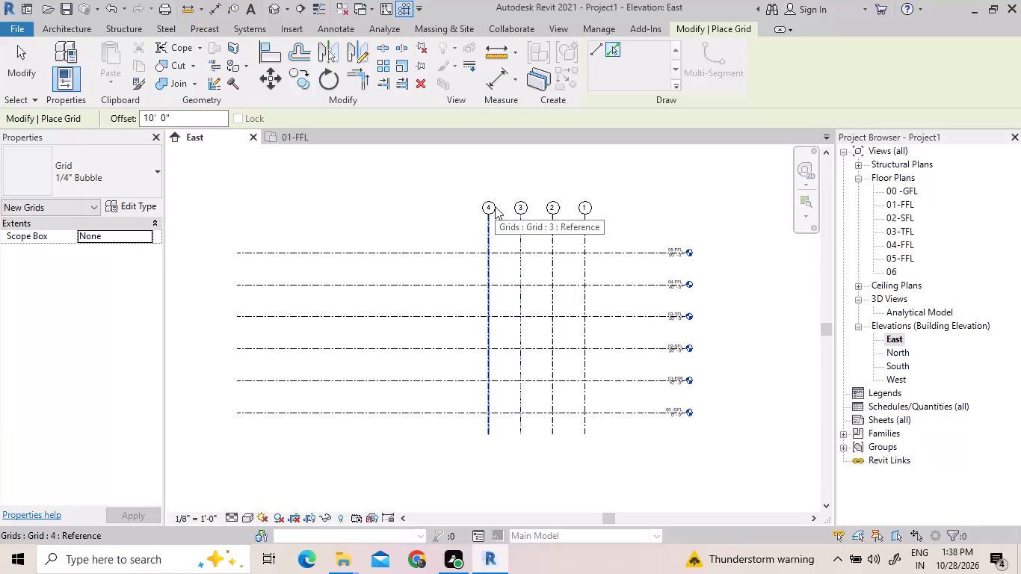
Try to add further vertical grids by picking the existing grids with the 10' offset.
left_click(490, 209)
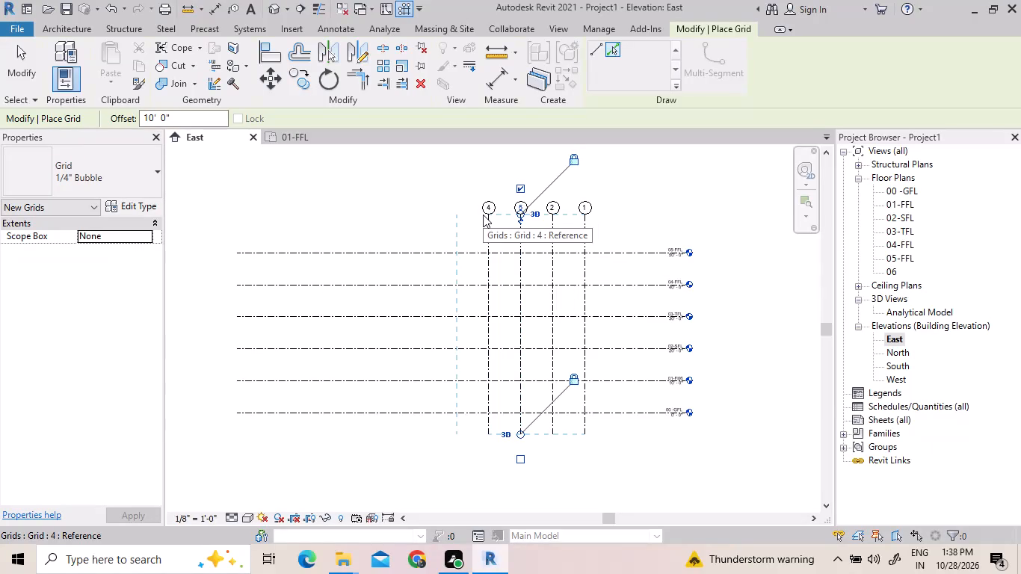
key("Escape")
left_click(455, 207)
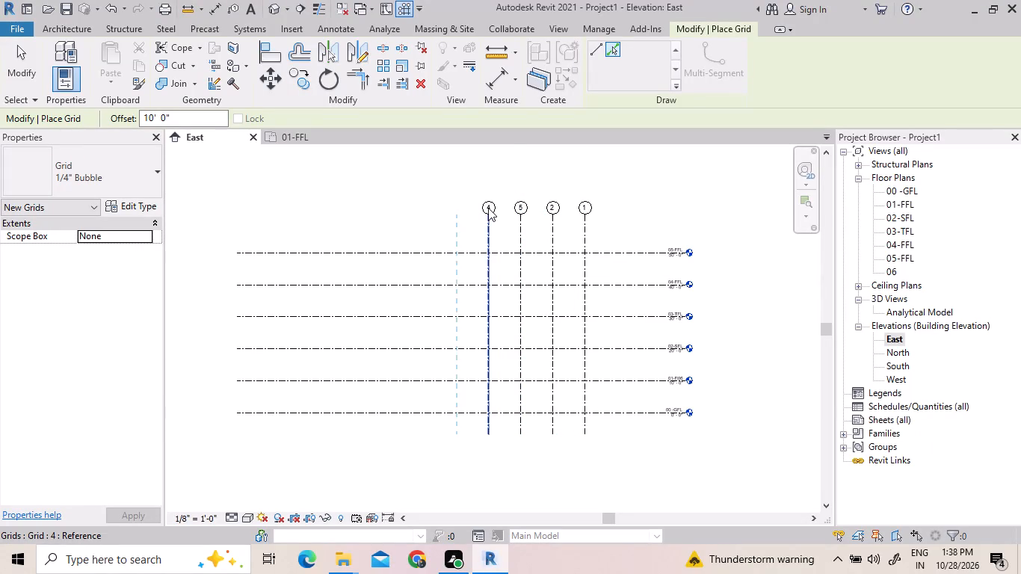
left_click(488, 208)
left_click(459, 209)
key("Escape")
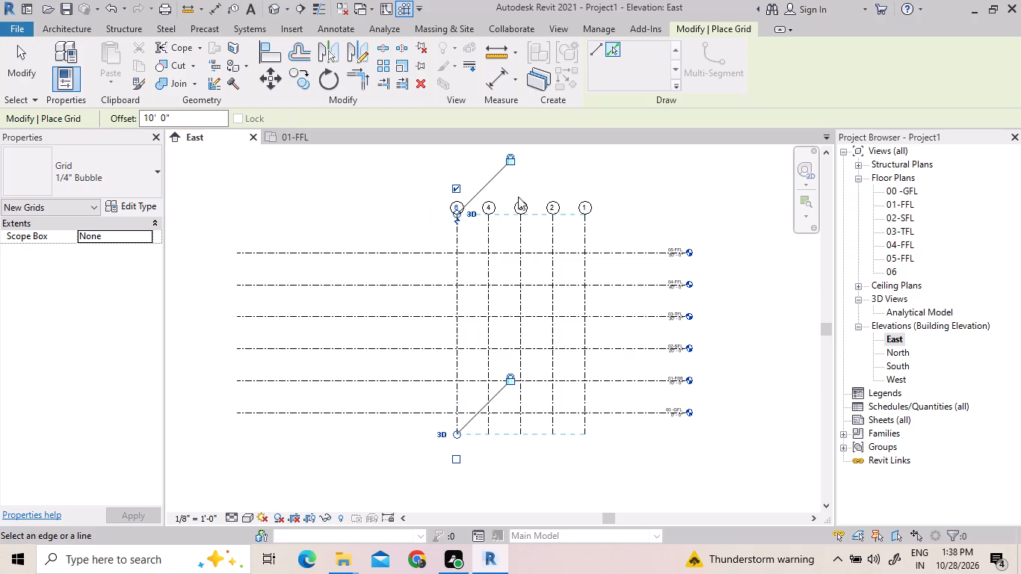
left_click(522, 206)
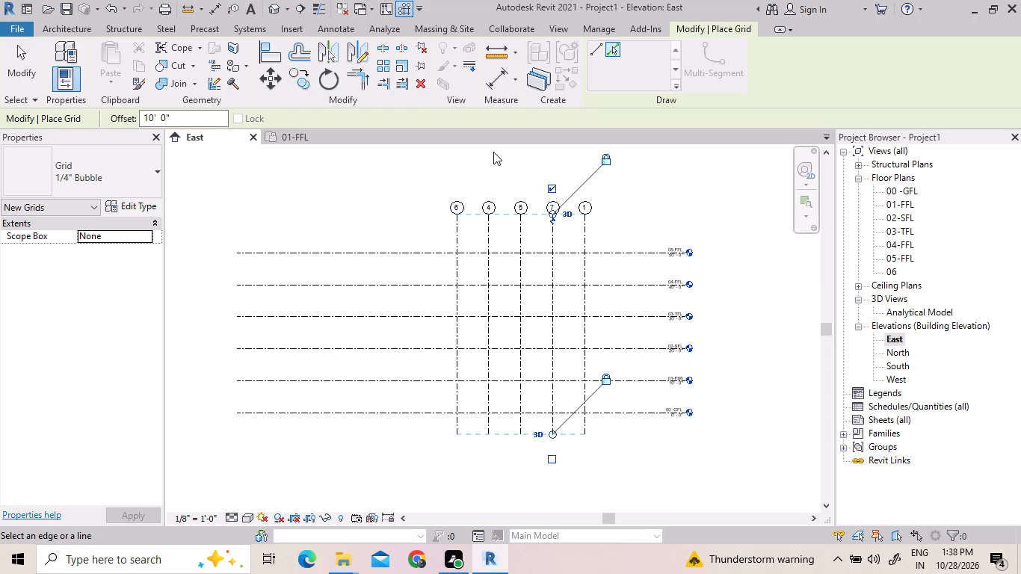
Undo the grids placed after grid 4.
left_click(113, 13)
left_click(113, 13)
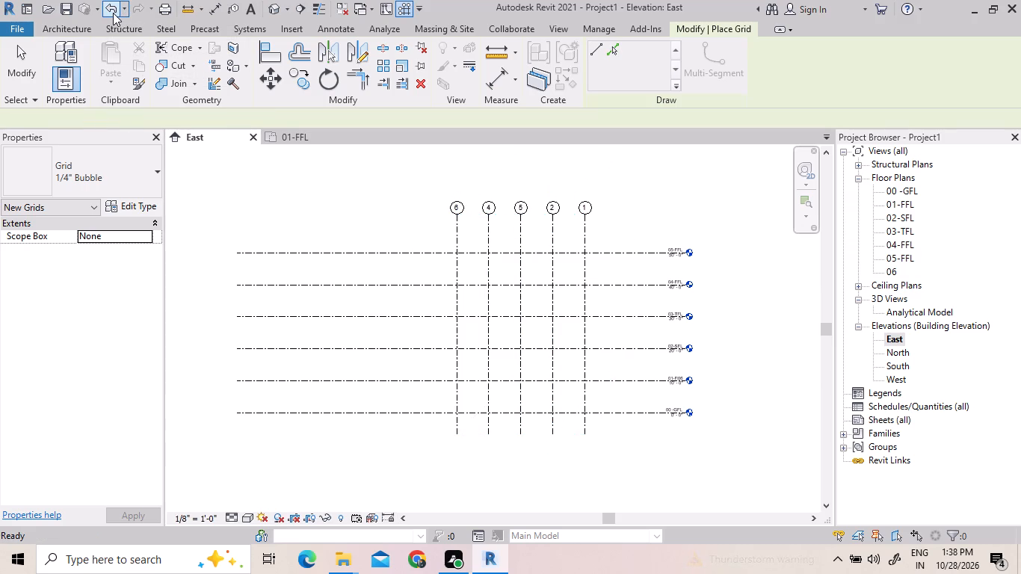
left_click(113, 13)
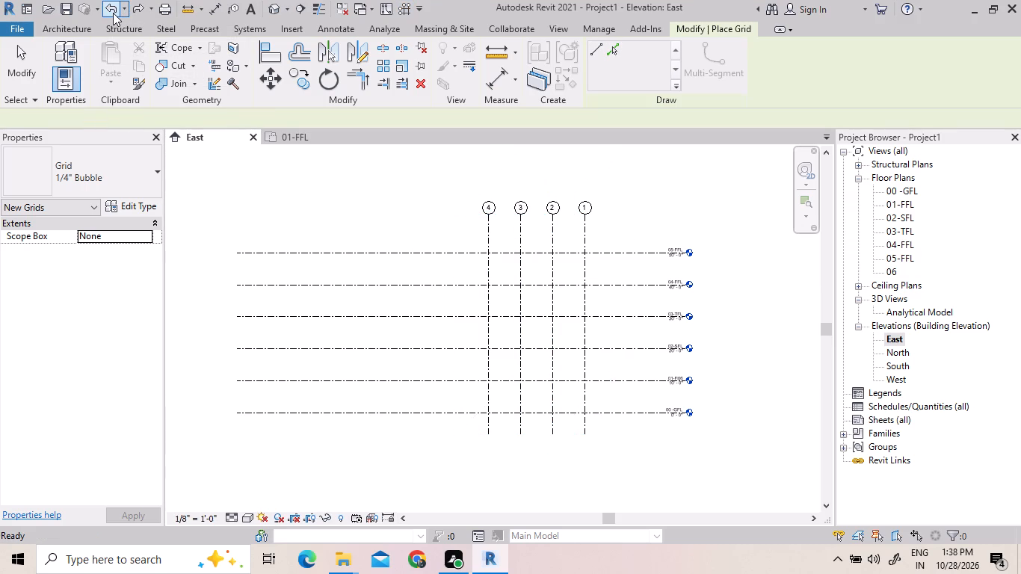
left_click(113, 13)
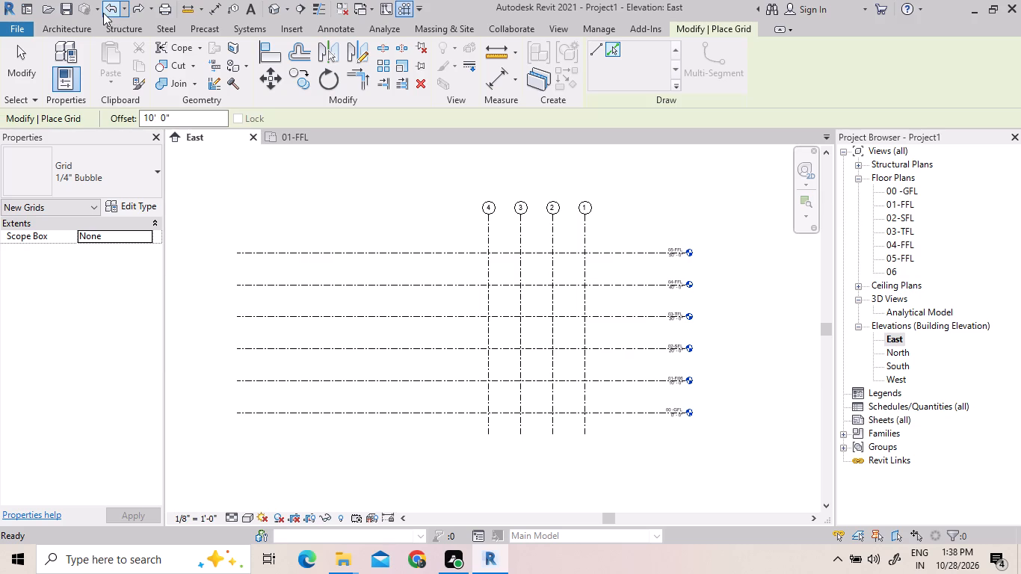
Add a fifth vertical grid by picking grid 4 with the 10' offset, on the side away from grid 3.
left_click(487, 205)
left_click(419, 200)
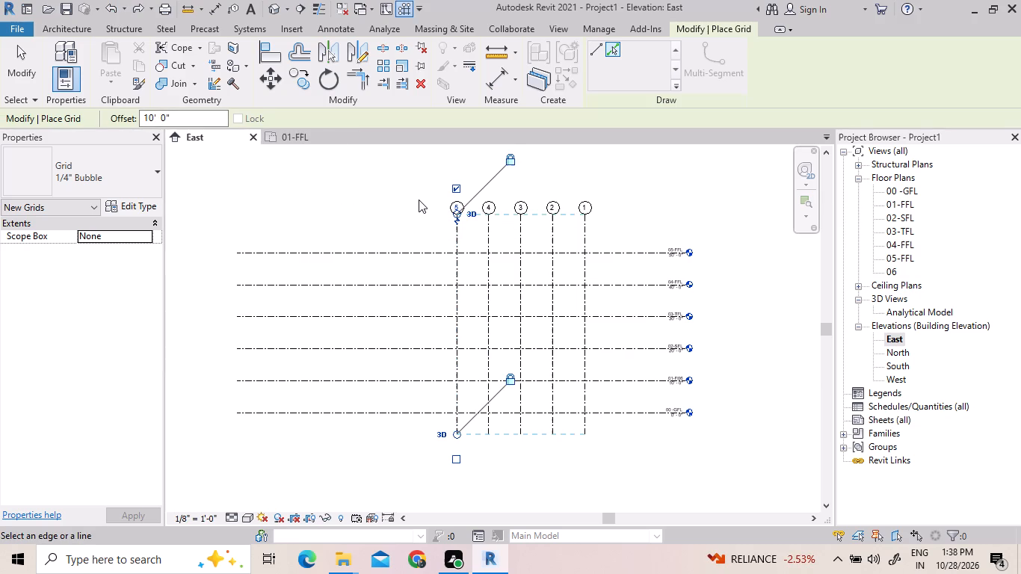
left_click(419, 200)
left_click(423, 207)
left_click(435, 214)
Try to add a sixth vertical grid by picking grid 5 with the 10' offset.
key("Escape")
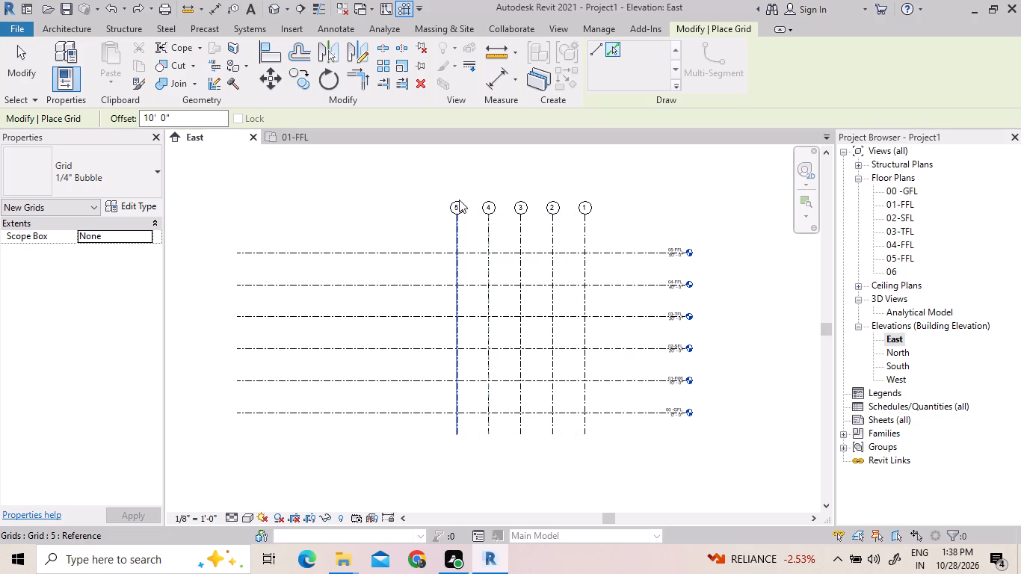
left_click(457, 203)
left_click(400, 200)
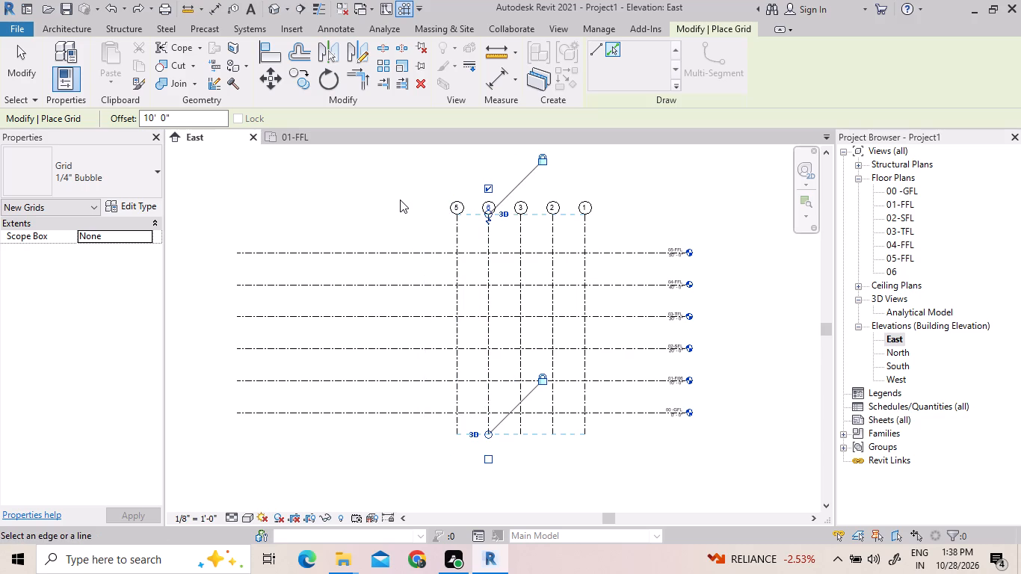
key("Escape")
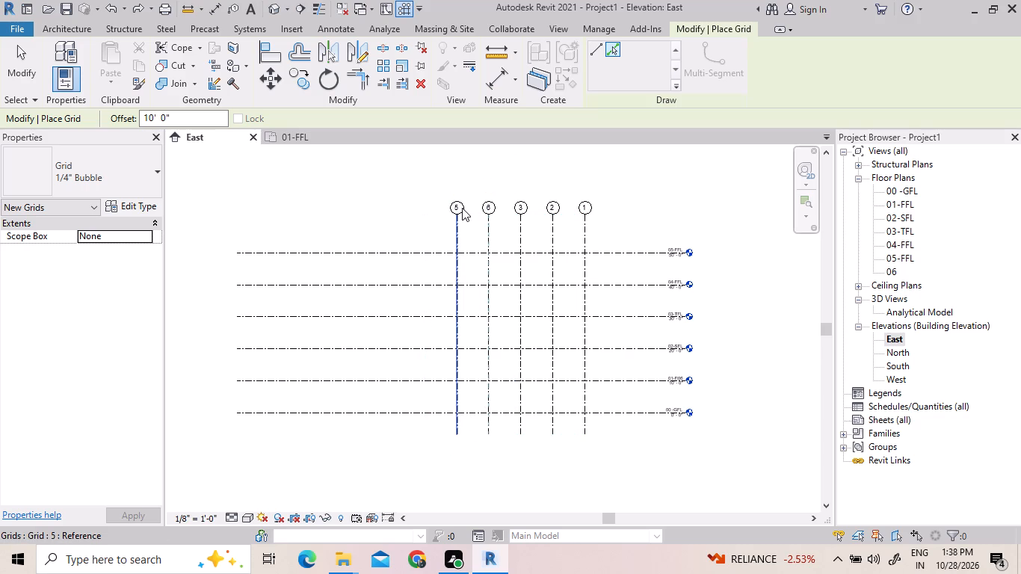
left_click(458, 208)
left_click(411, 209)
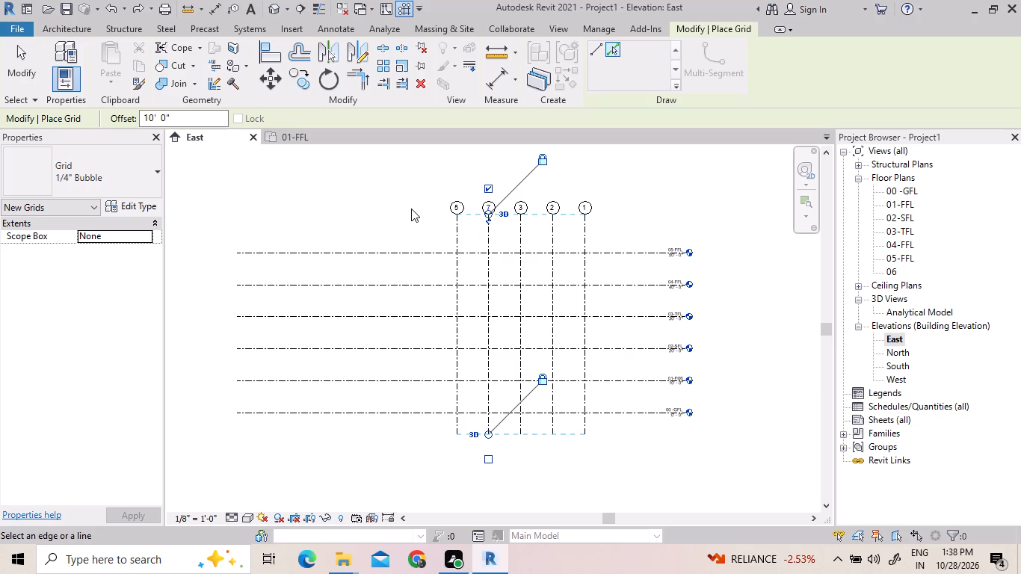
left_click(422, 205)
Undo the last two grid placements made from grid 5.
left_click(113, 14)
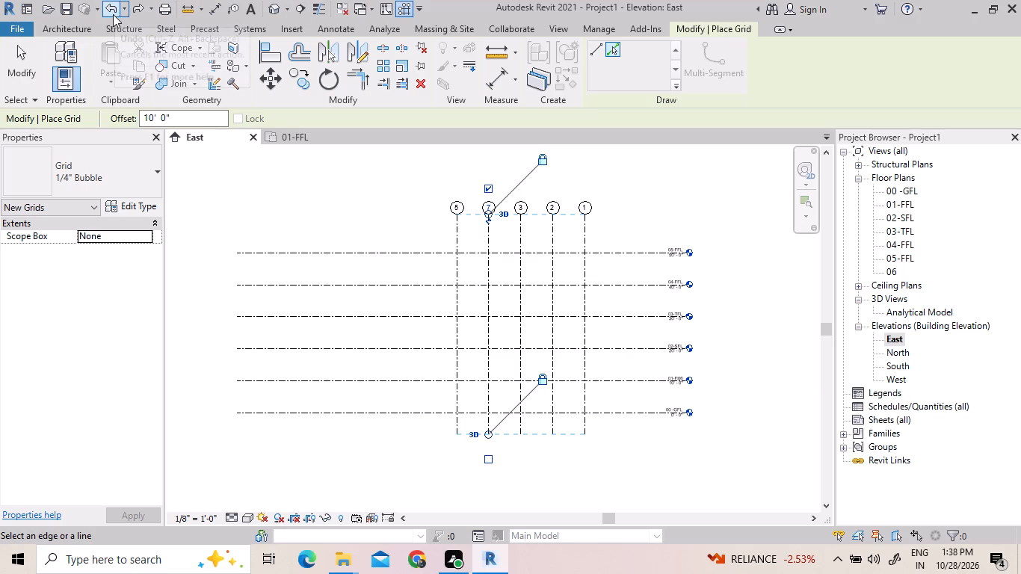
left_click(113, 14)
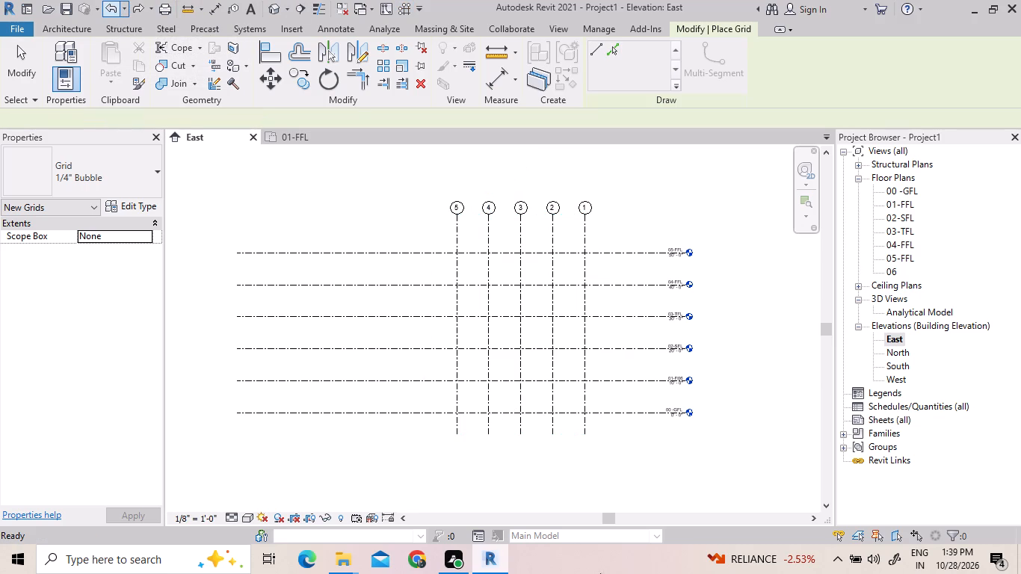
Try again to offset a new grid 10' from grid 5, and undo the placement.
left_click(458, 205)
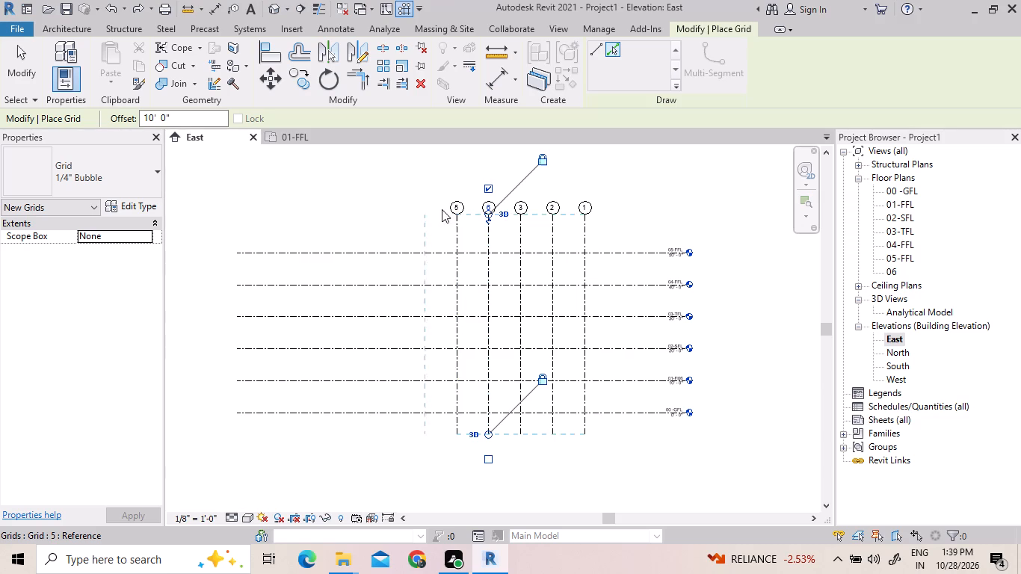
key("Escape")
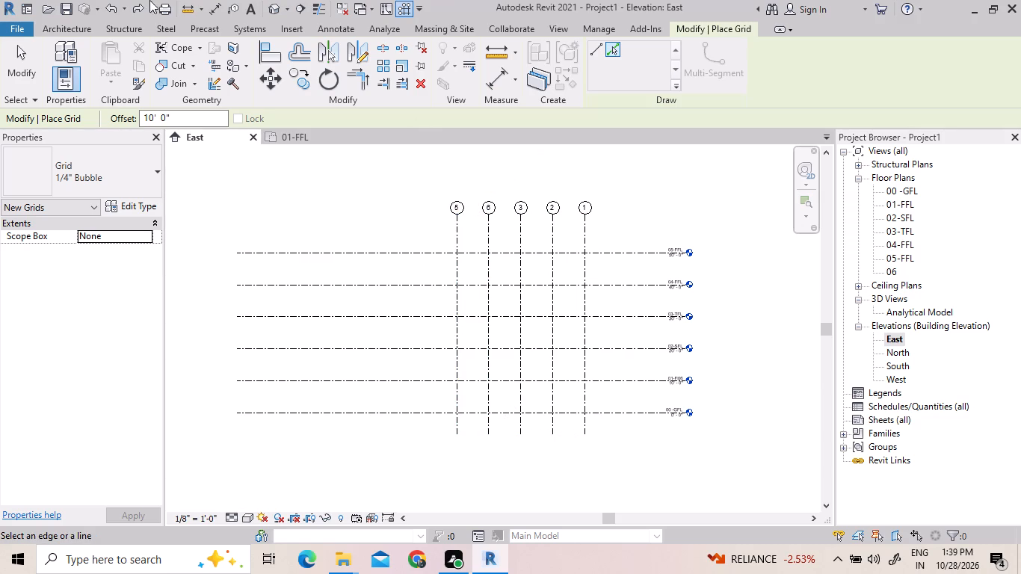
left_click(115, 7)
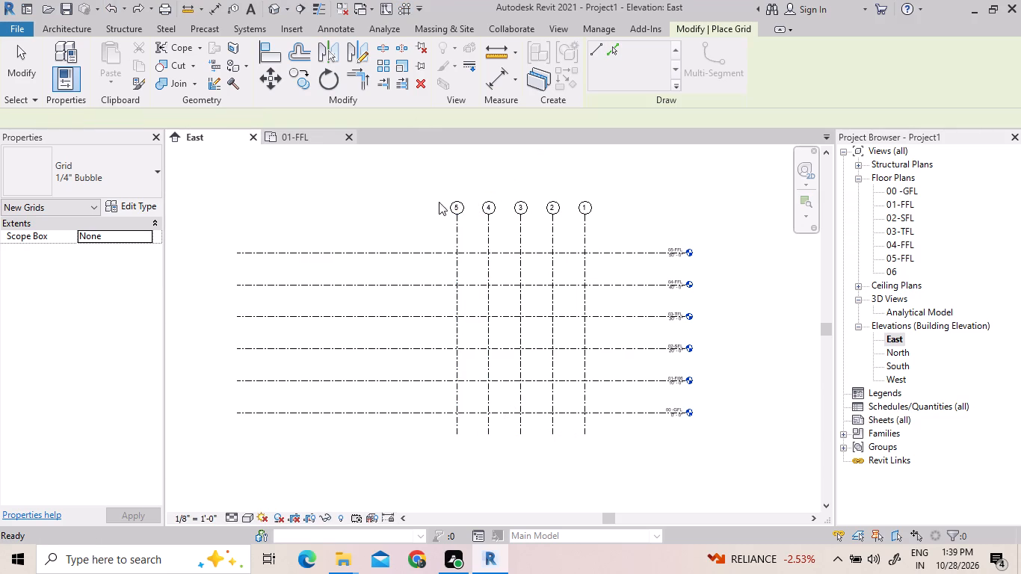
Add a sixth vertical grid by picking grid 5 with the 10' offset, on the side away from grid 4, and end grid placement.
left_click_drag(457, 208, 426, 209)
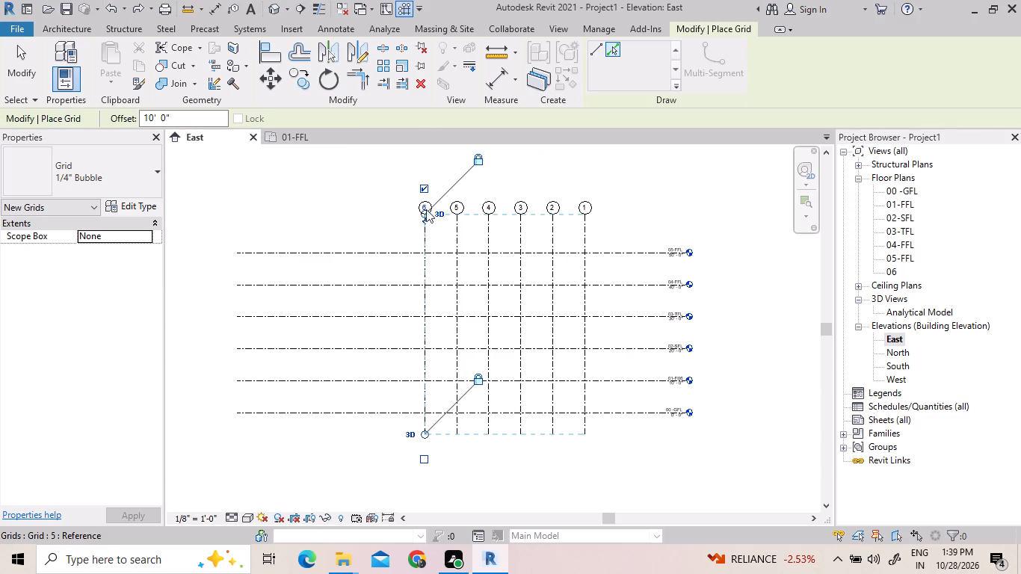
left_click_drag(426, 209, 411, 210)
left_click(348, 209)
left_click(348, 209)
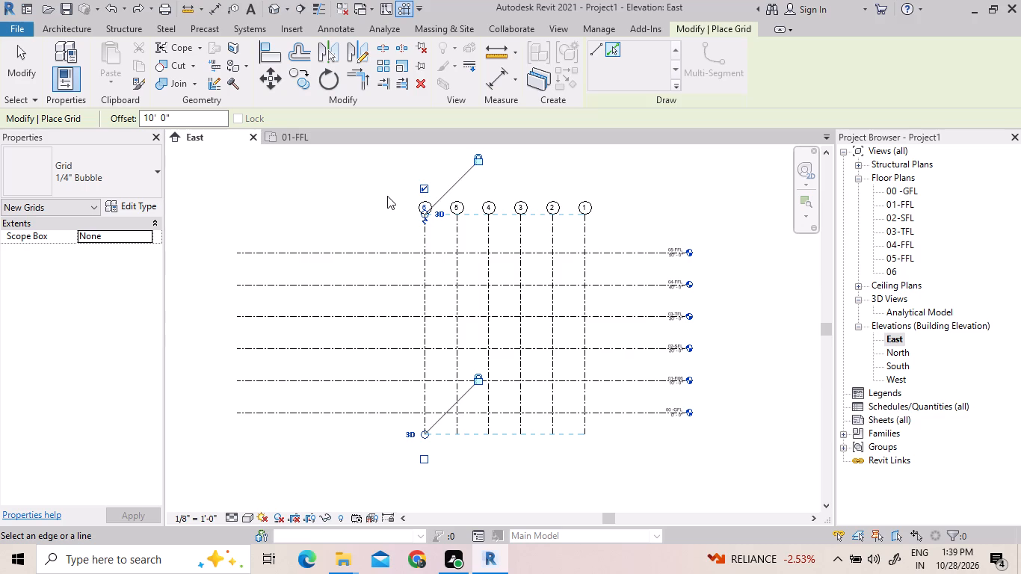
scroll(668, 250, "up", 5)
scroll(668, 250, "down", 3)
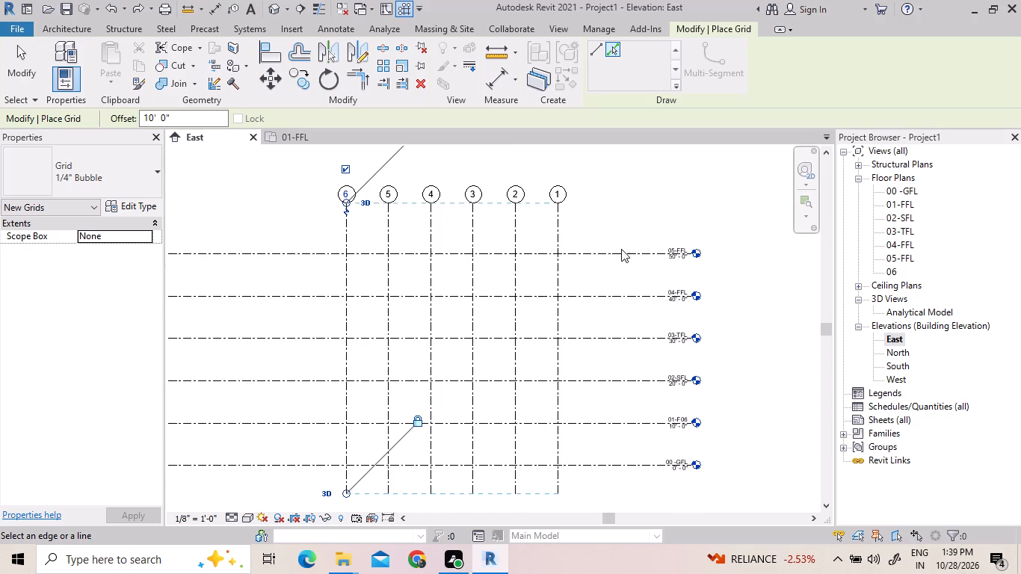
scroll(706, 469, "up", 2)
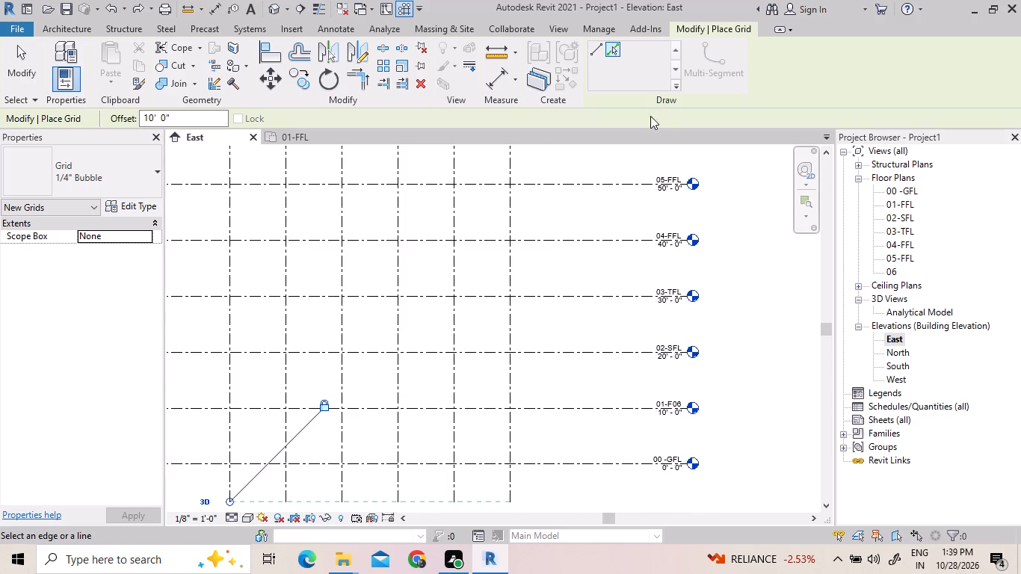
scroll(682, 316, "down", 6)
scroll(503, 233, "up", 3)
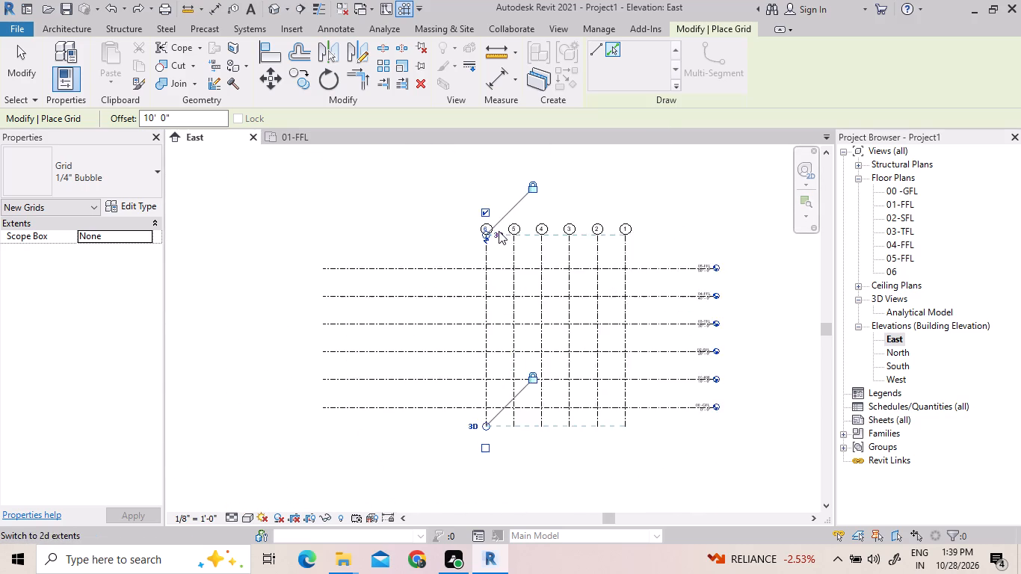
key("Escape")
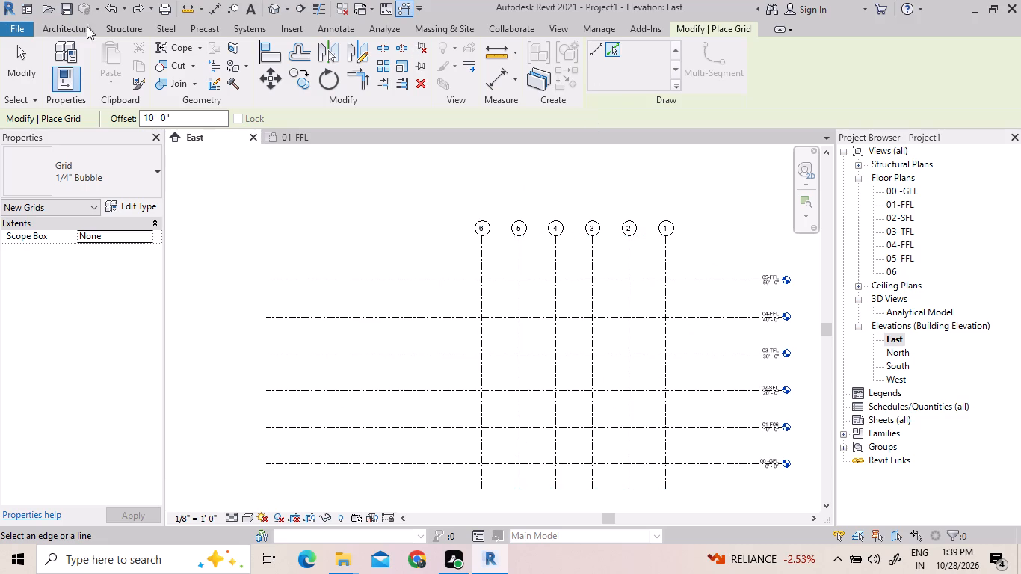
left_click(126, 31)
key("Escape")
key("Escape")
key("Escape")
key("Escape")
key("Escape")
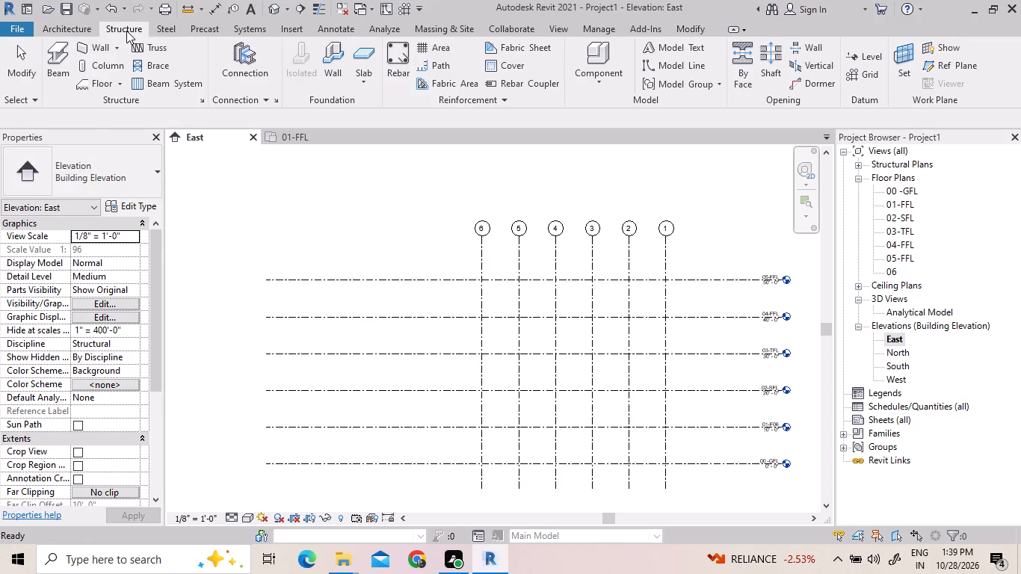
key("Escape")
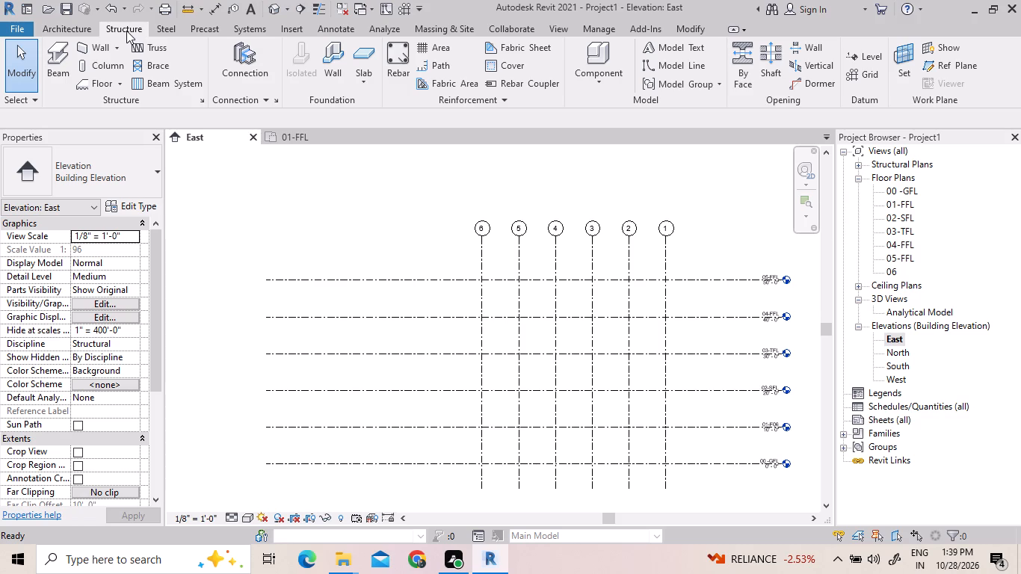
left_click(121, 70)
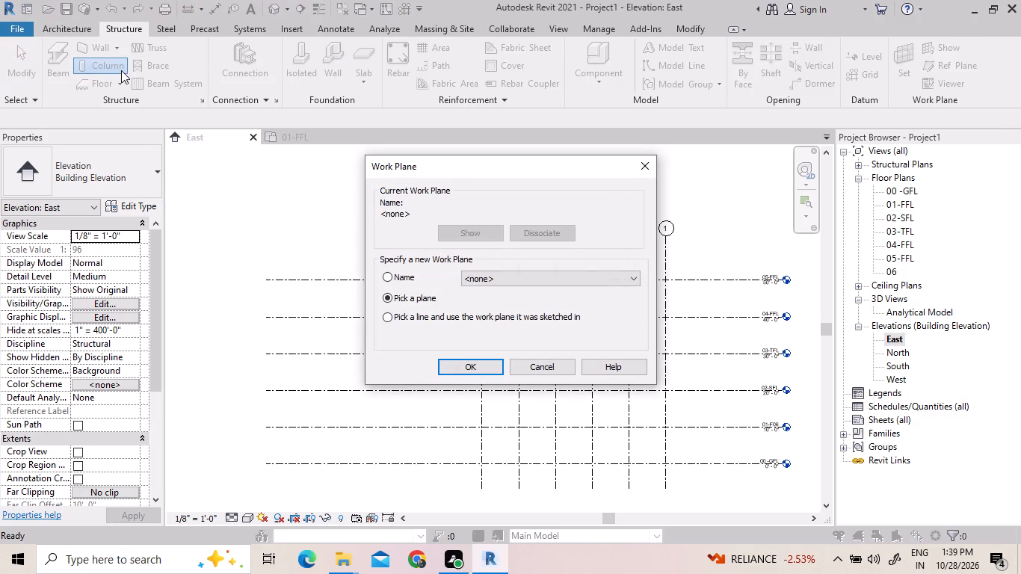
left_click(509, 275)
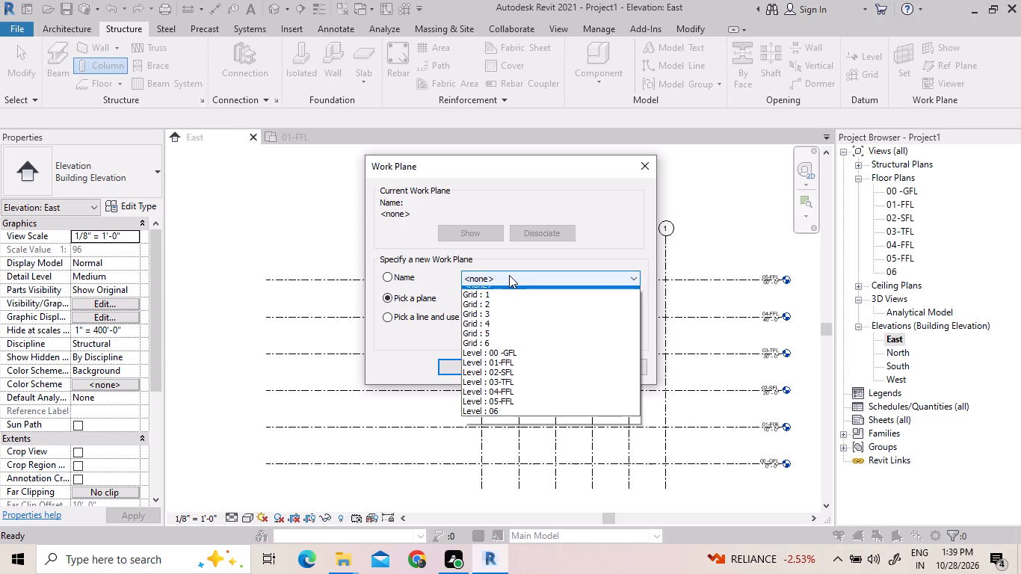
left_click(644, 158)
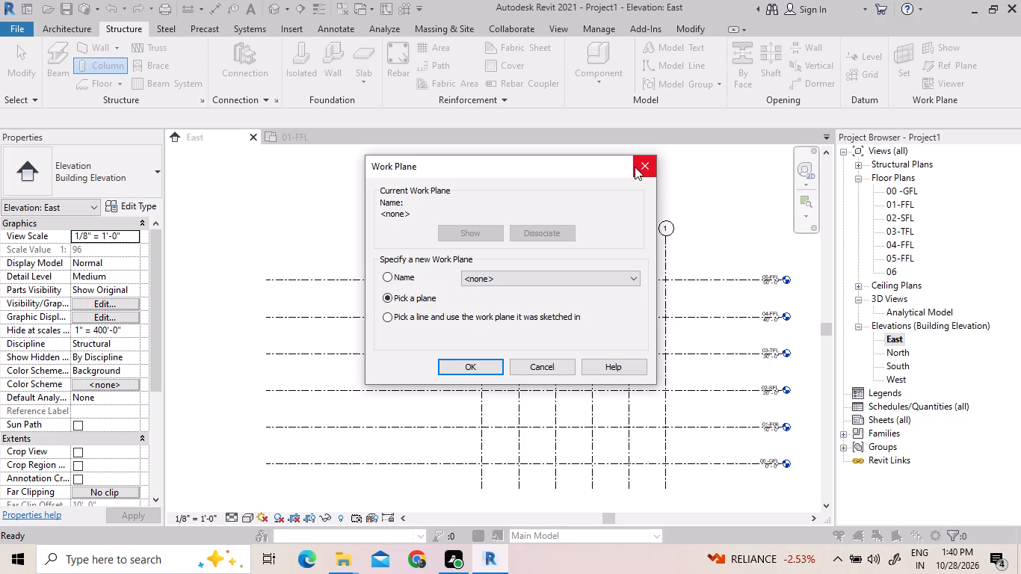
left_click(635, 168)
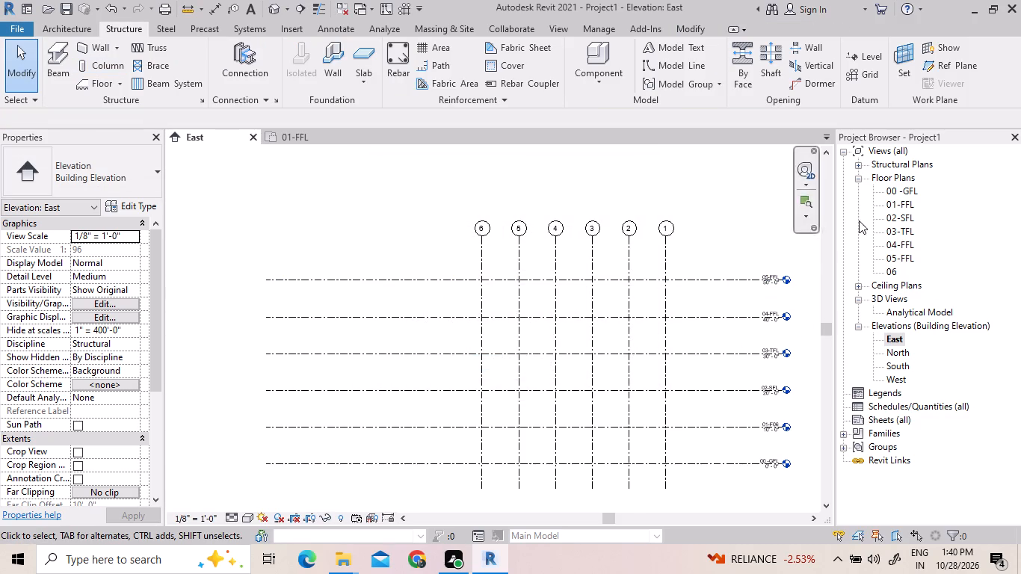
Open the 00 -GFL floor plan and close the 01-FFL view.
double_click(903, 191)
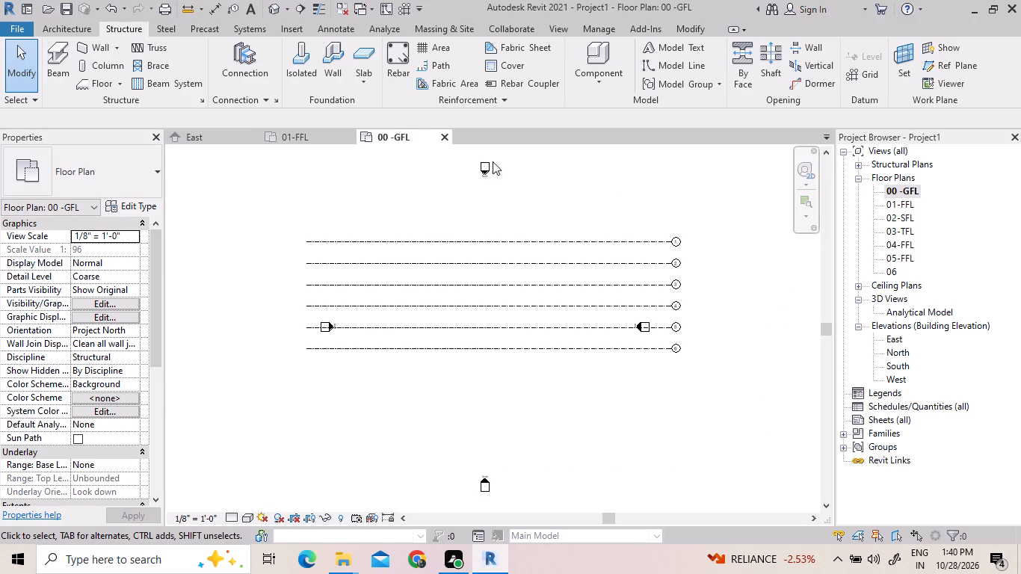
left_click(351, 132)
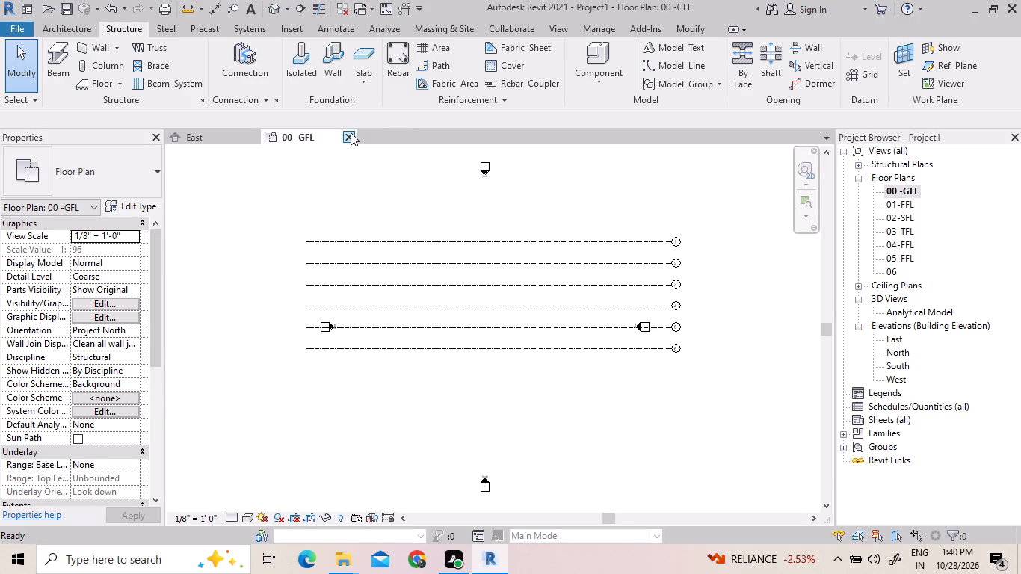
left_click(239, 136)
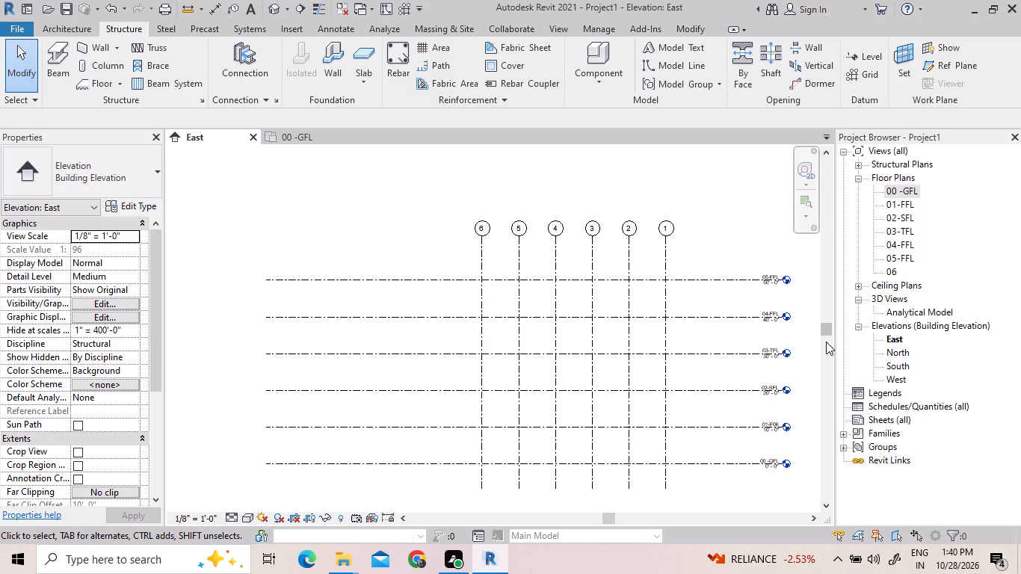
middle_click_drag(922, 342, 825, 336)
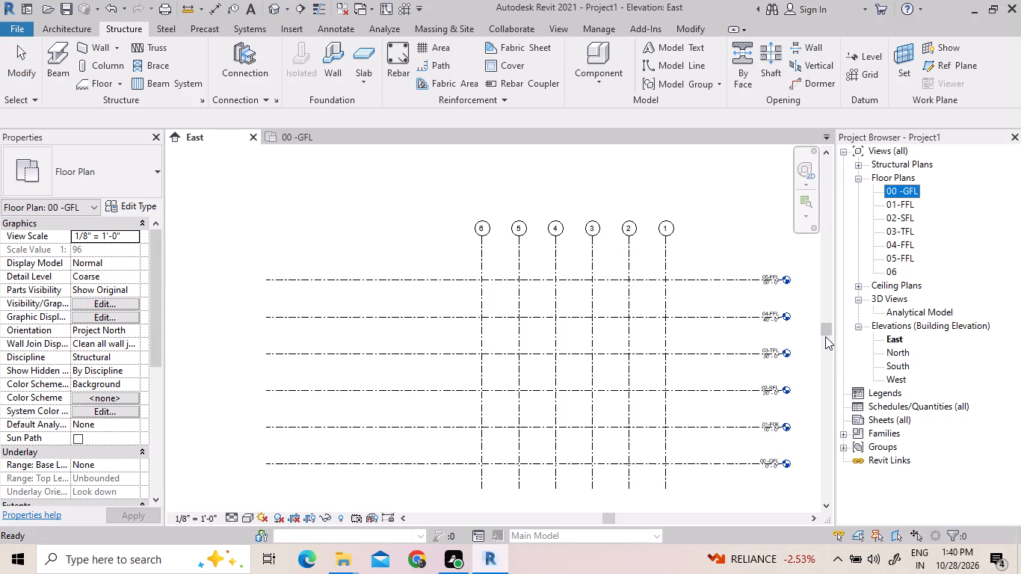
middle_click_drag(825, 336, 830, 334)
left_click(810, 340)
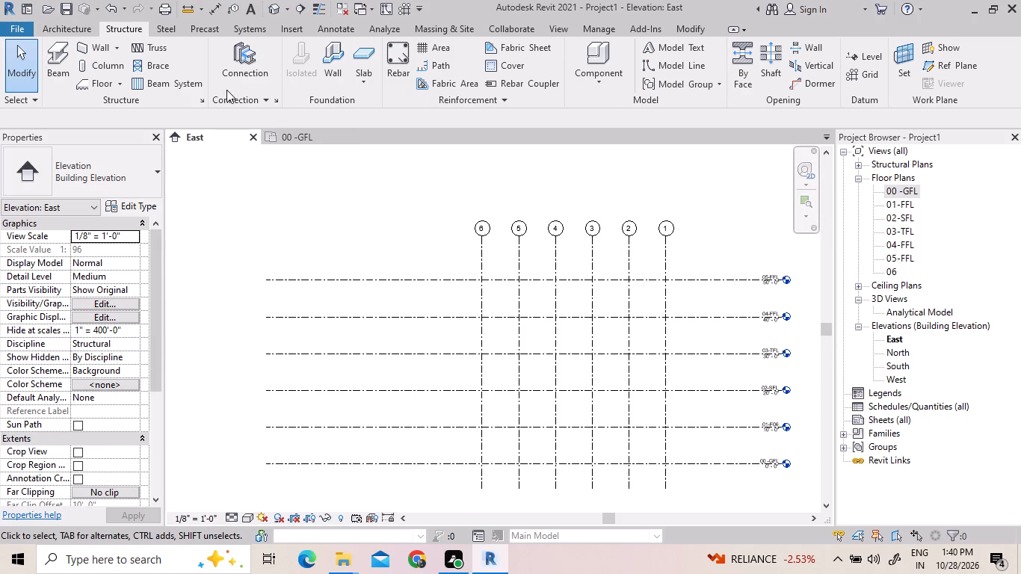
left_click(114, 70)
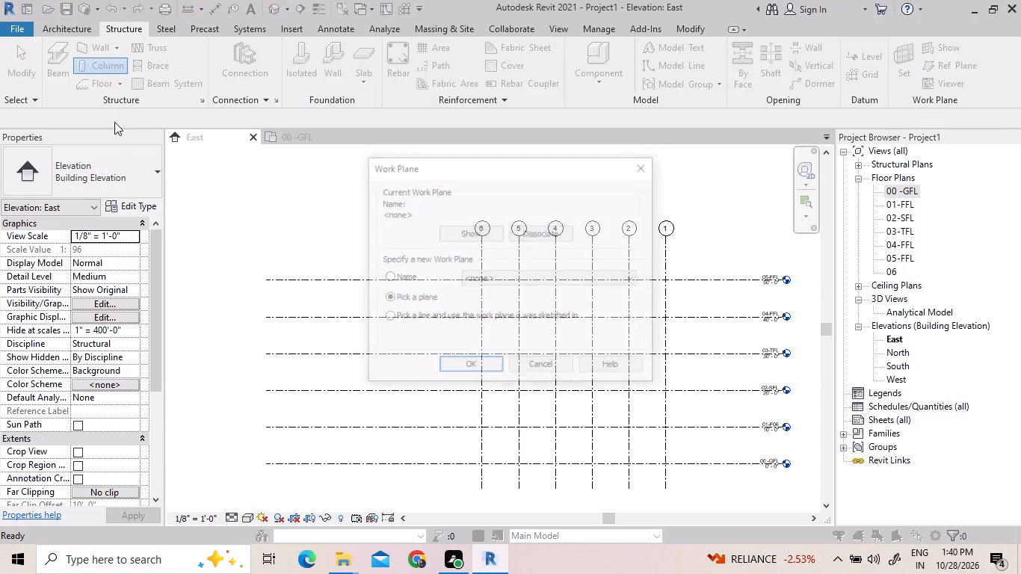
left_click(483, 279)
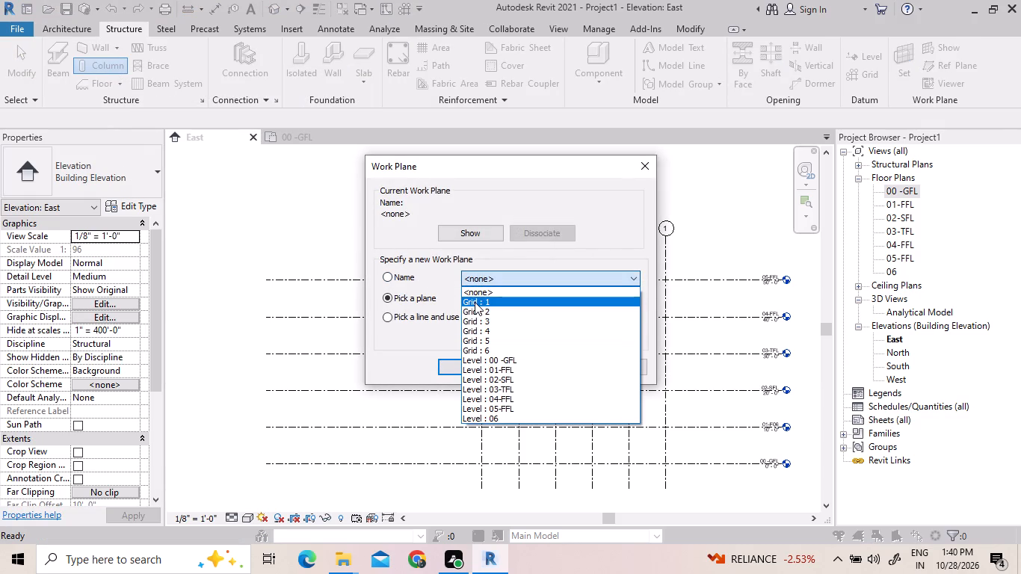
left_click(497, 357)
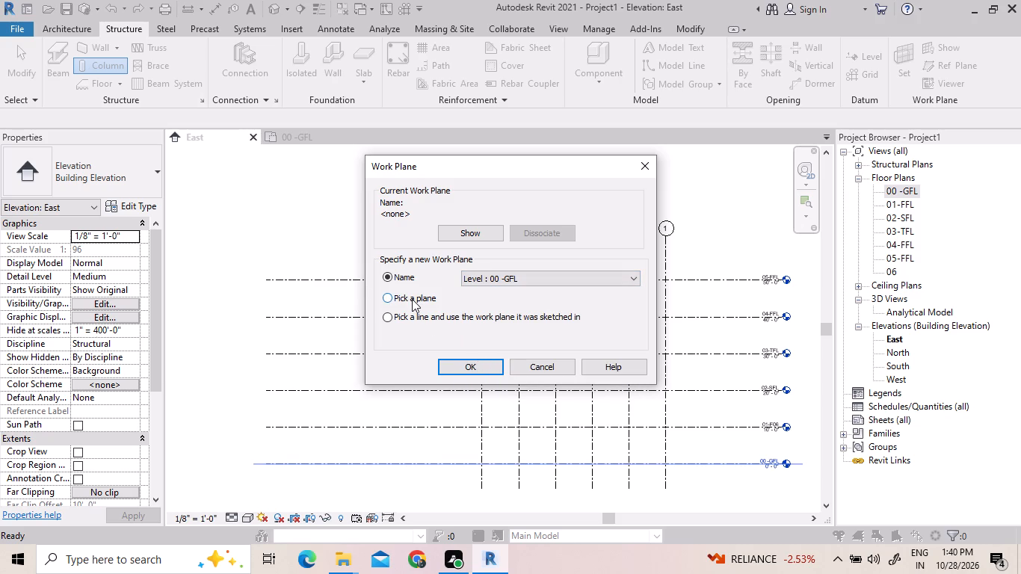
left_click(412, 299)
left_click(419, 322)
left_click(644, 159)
Switch back to the 00 -GFL floor plan and select the East elevation among the project's views.
left_click(333, 143)
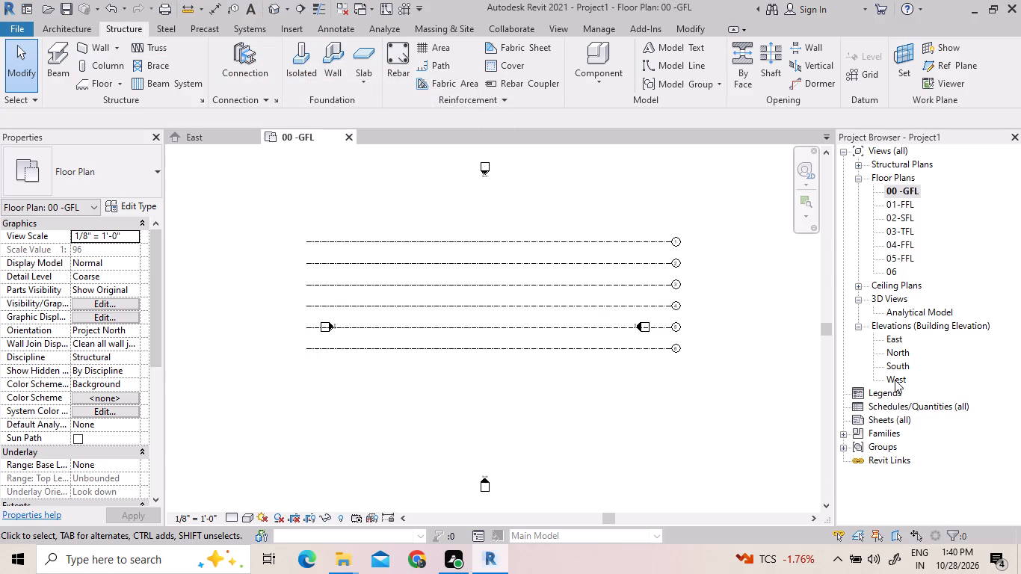
left_click(891, 345)
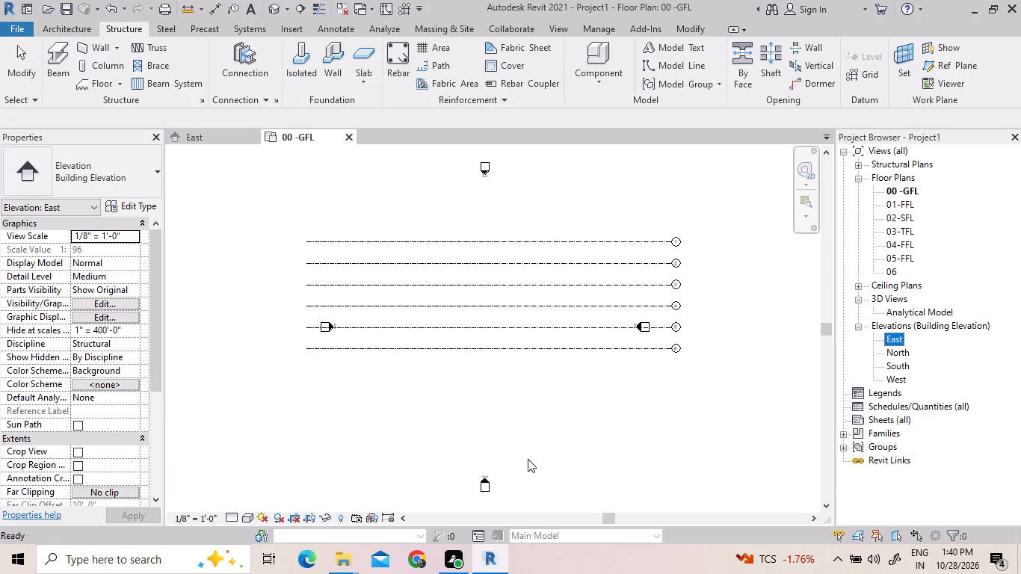
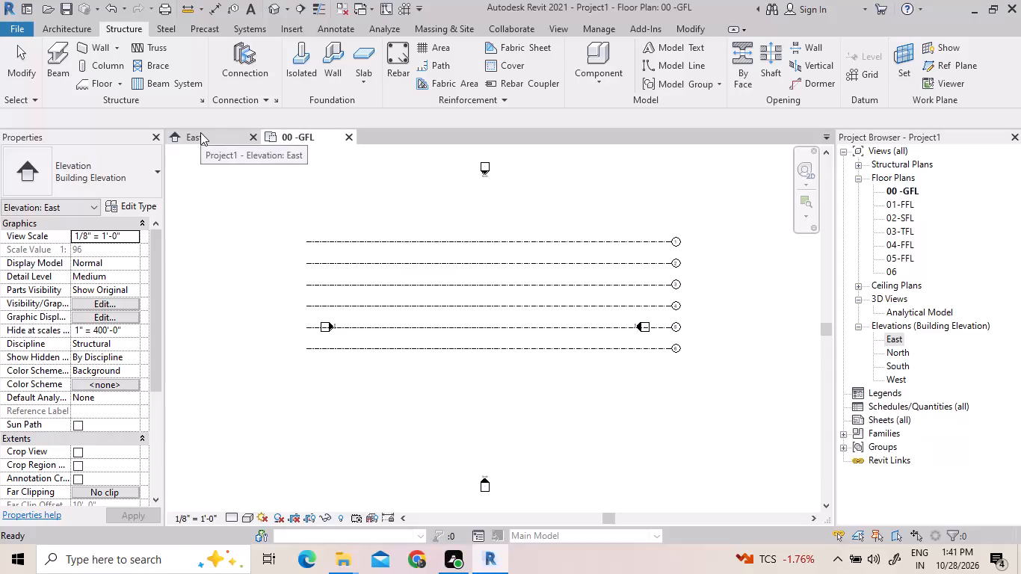
Check the levels and grids in the East elevation, and return to the 00 -GFL floor plan.
left_click(200, 132)
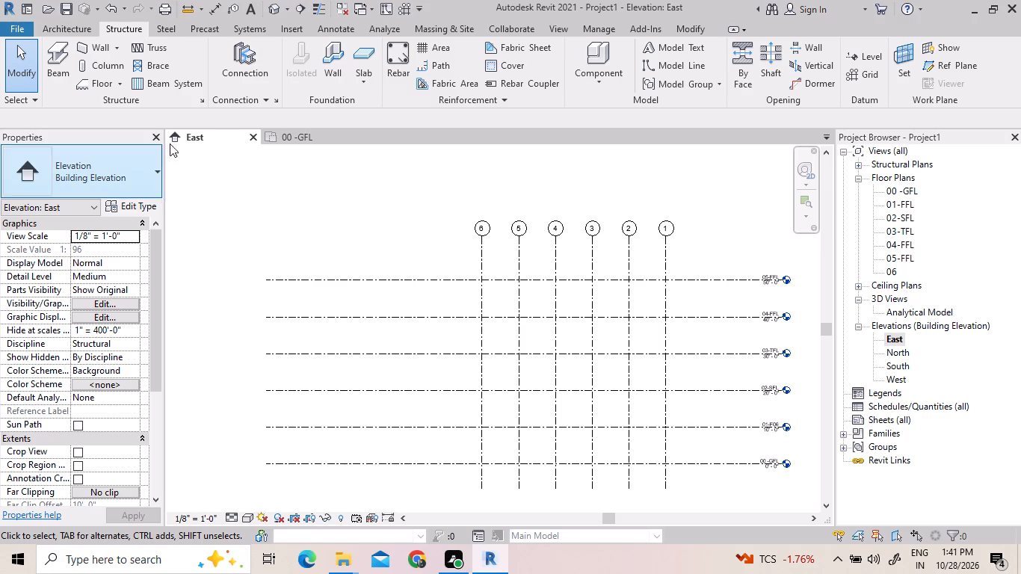
left_click(292, 138)
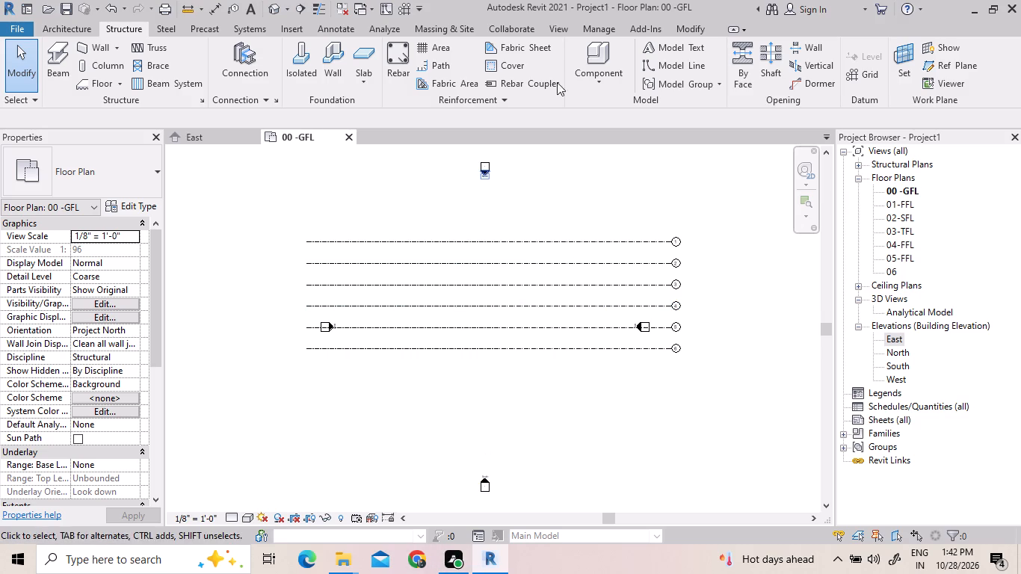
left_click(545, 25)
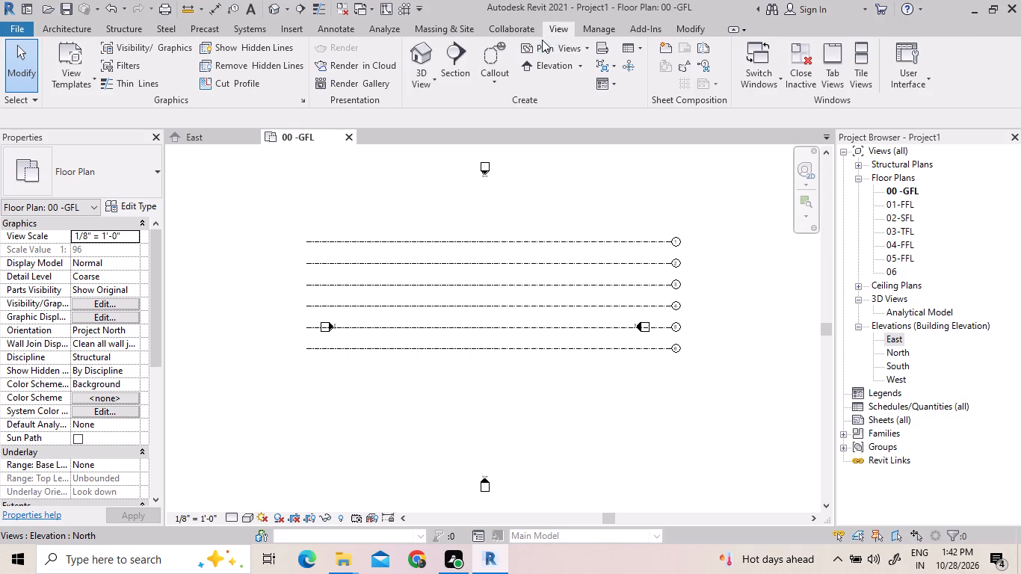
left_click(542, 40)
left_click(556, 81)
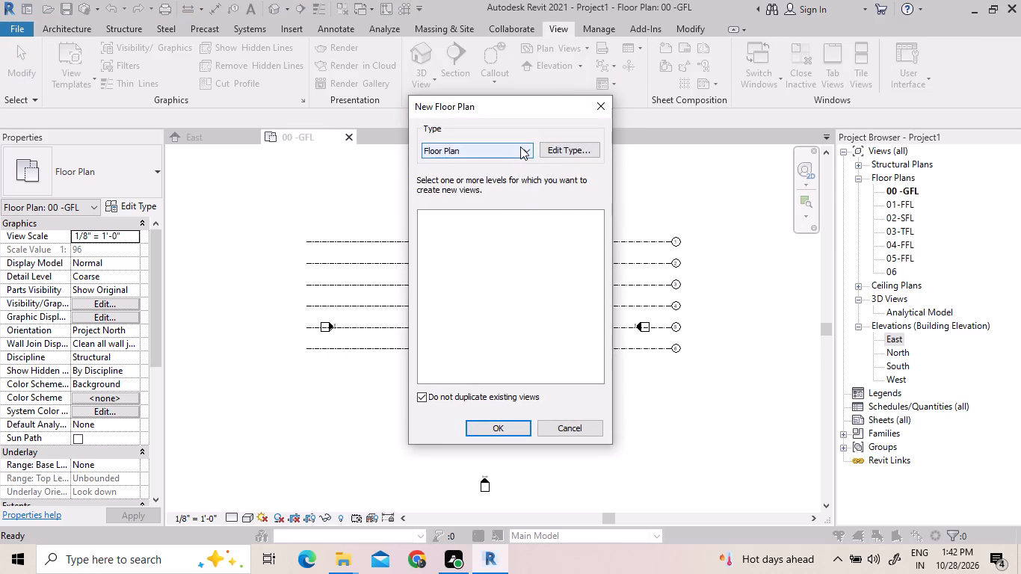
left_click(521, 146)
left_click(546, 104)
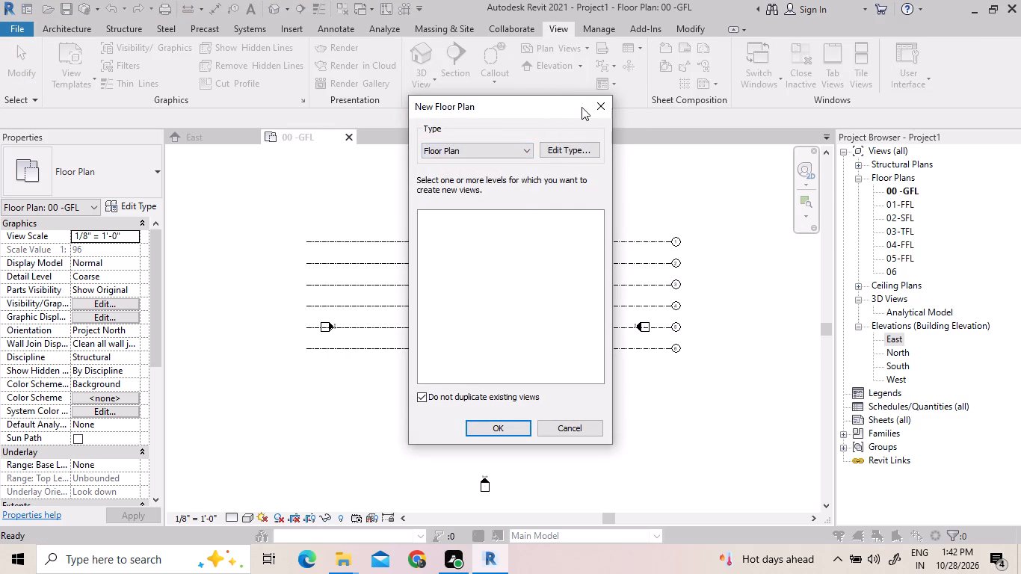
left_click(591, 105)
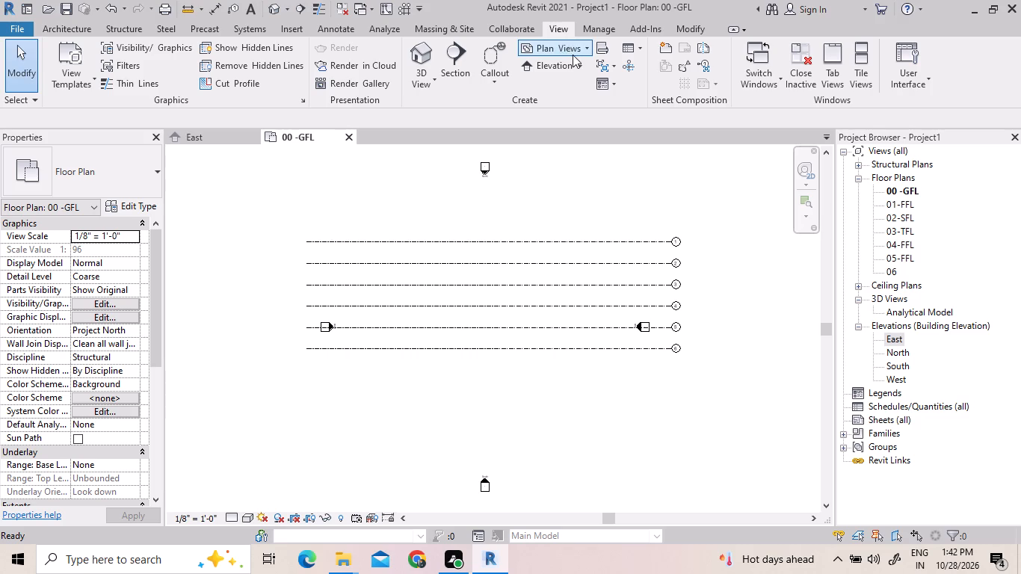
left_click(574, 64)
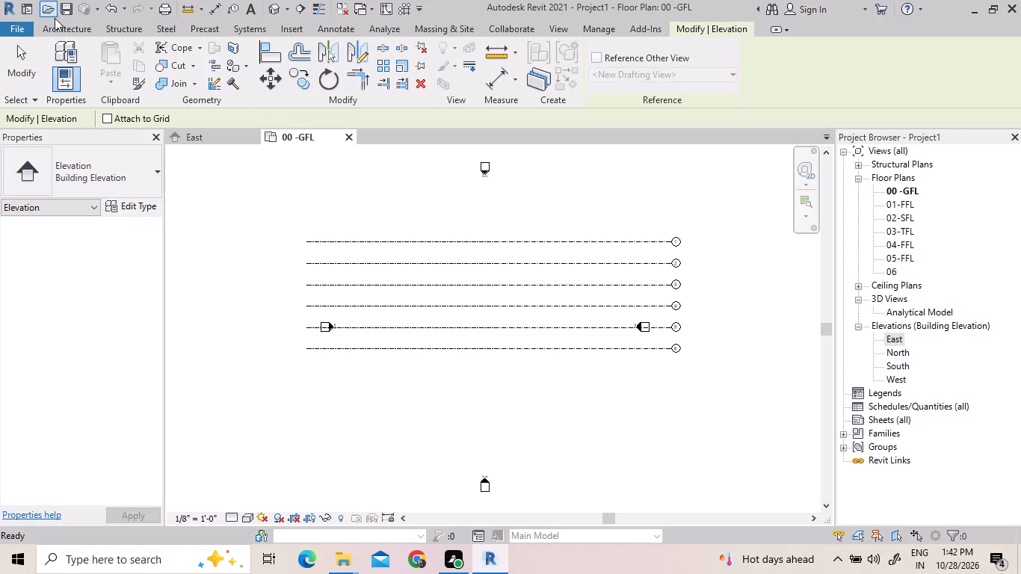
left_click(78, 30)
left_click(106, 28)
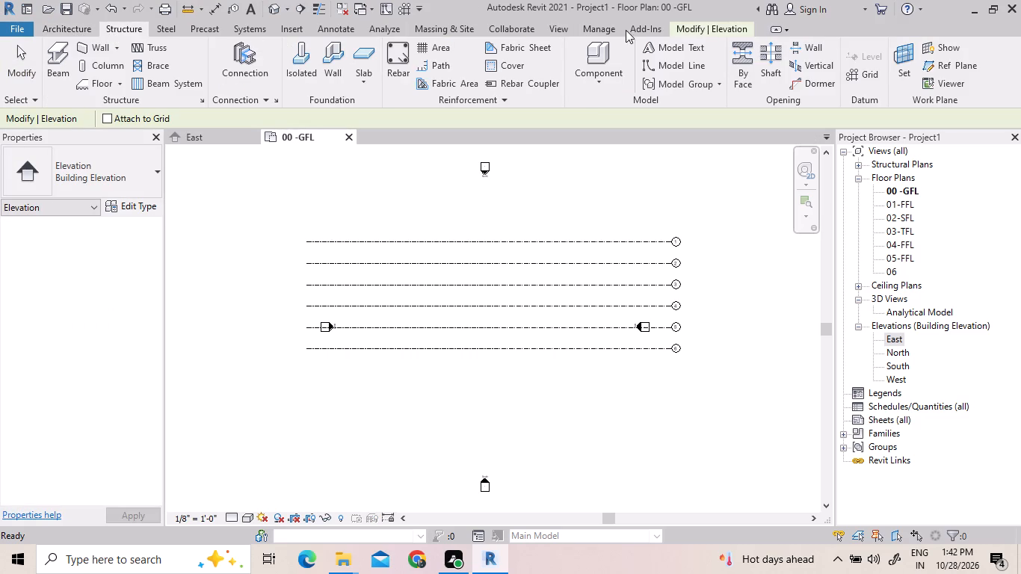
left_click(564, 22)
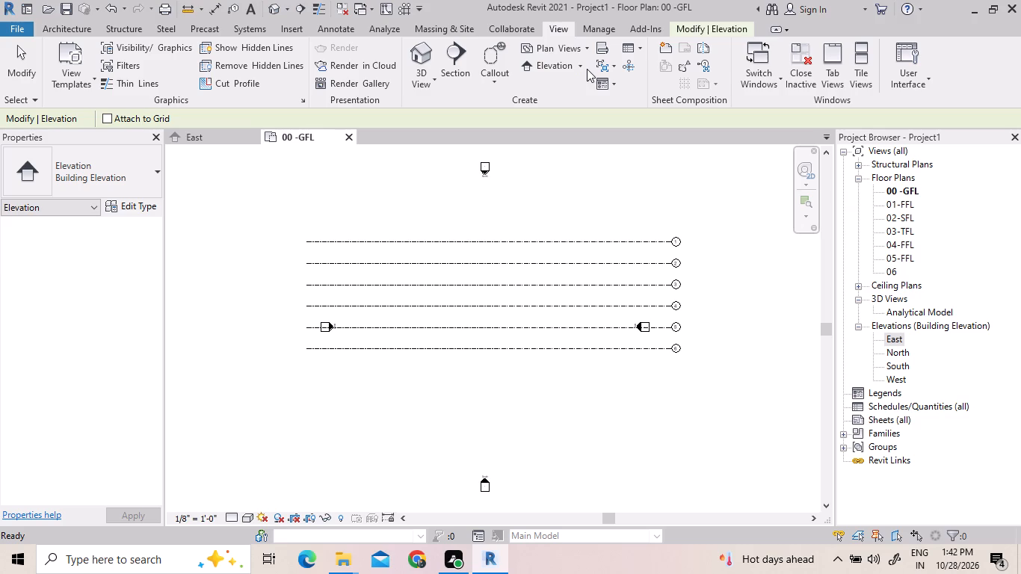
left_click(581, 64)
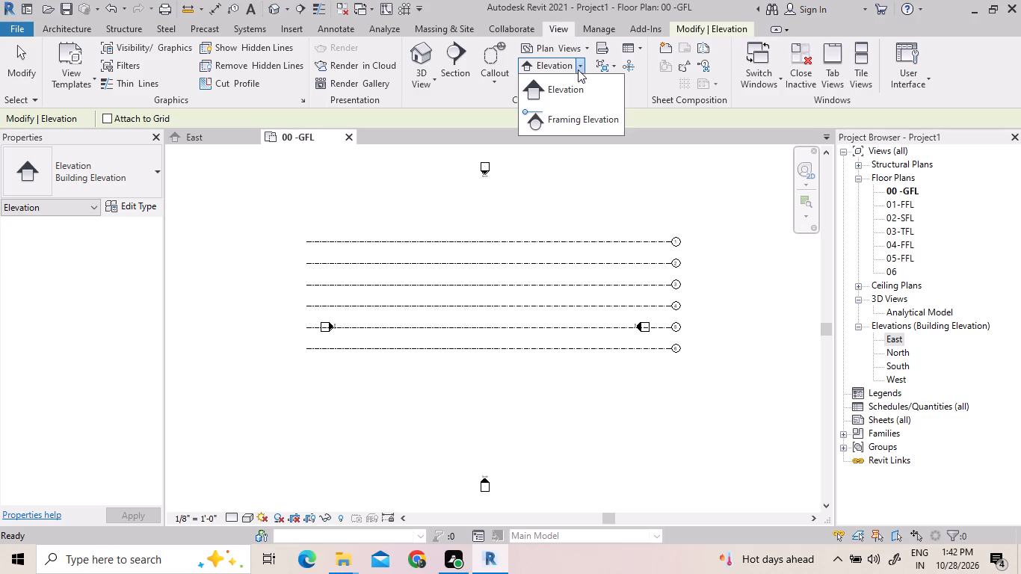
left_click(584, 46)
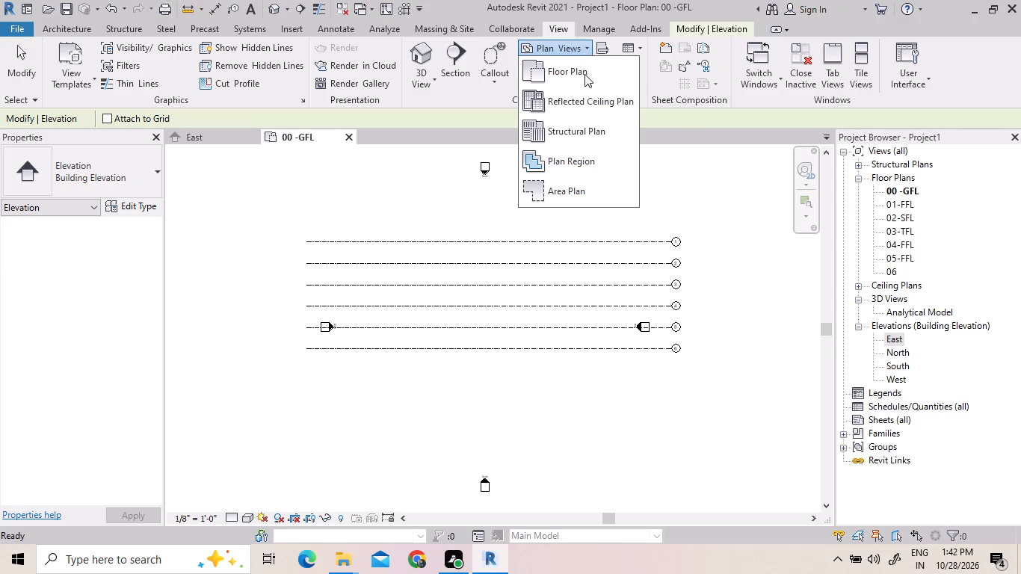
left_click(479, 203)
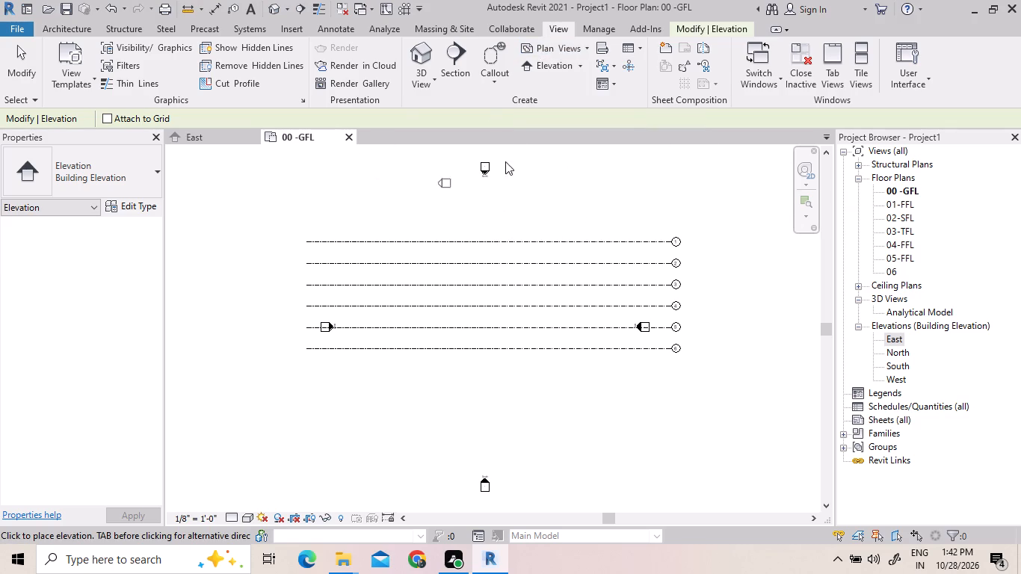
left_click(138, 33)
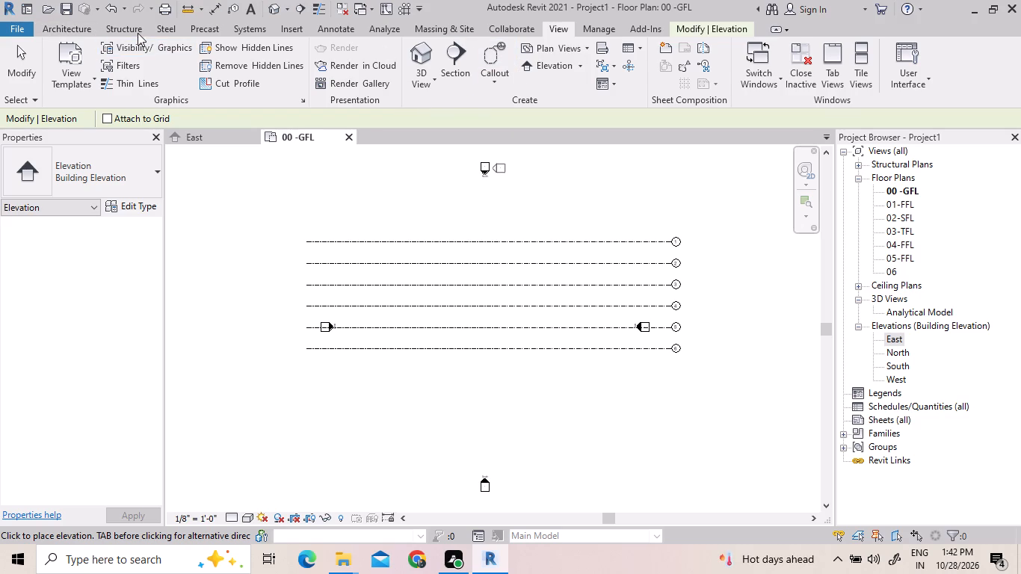
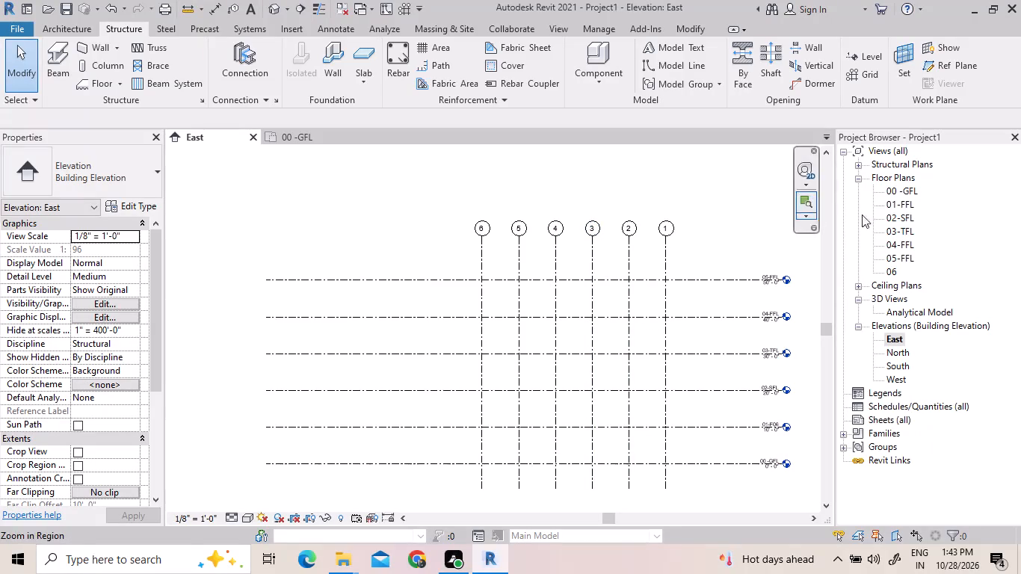
Compare the grid lines in the 00 -GFL floor plan with those in the East elevation.
left_click(900, 191)
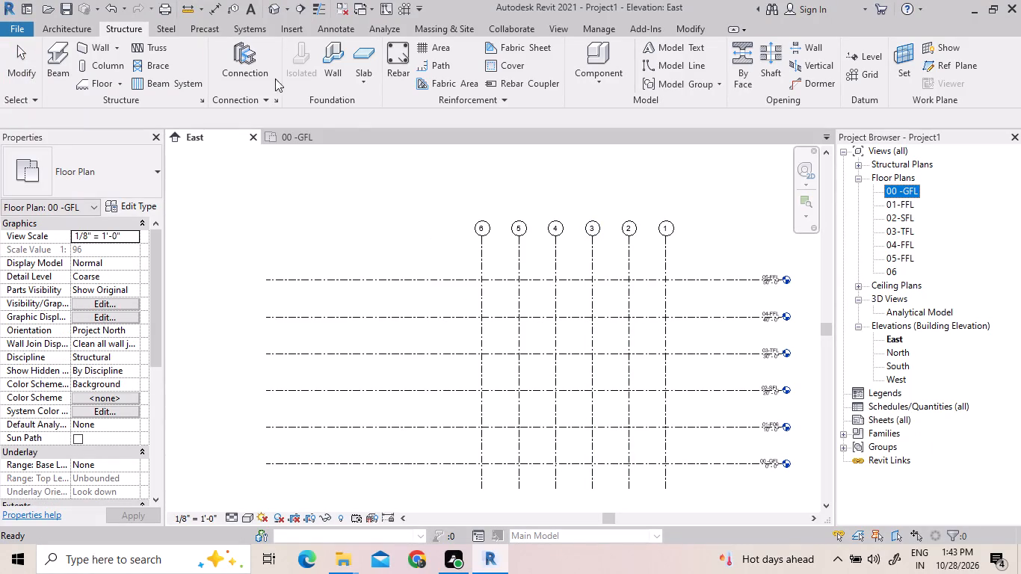
left_click(324, 134)
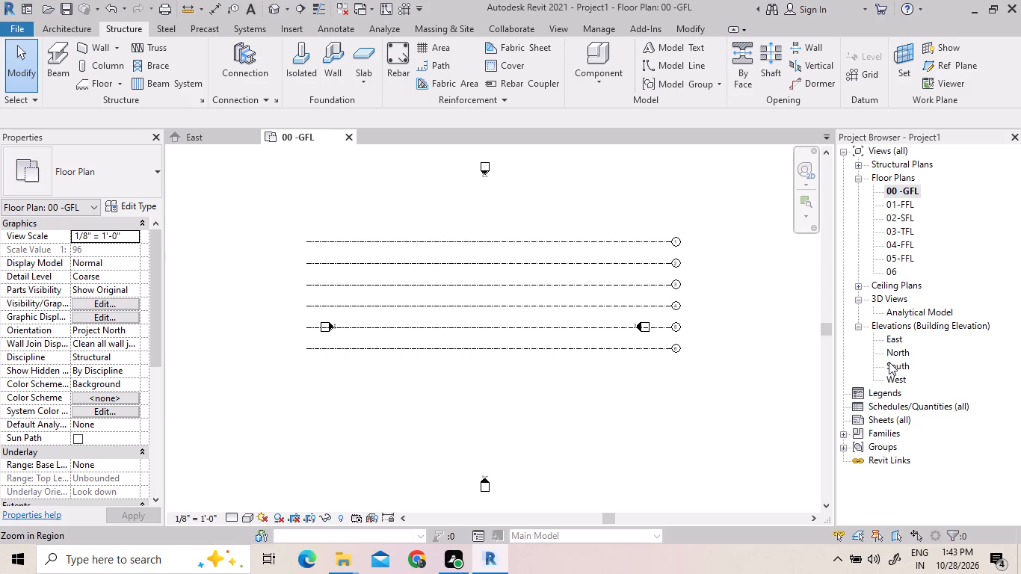
left_click(188, 134)
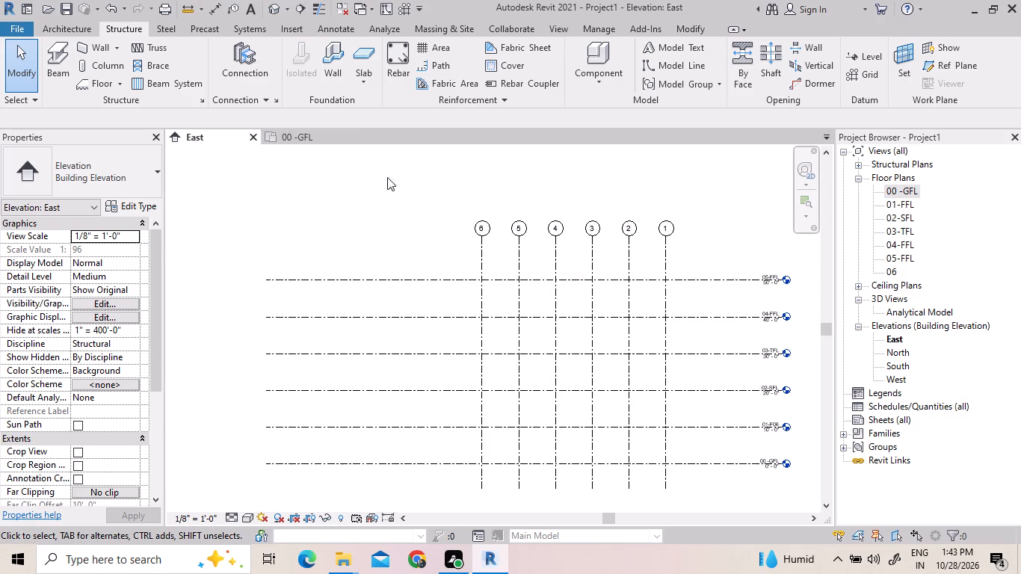
left_click(346, 138)
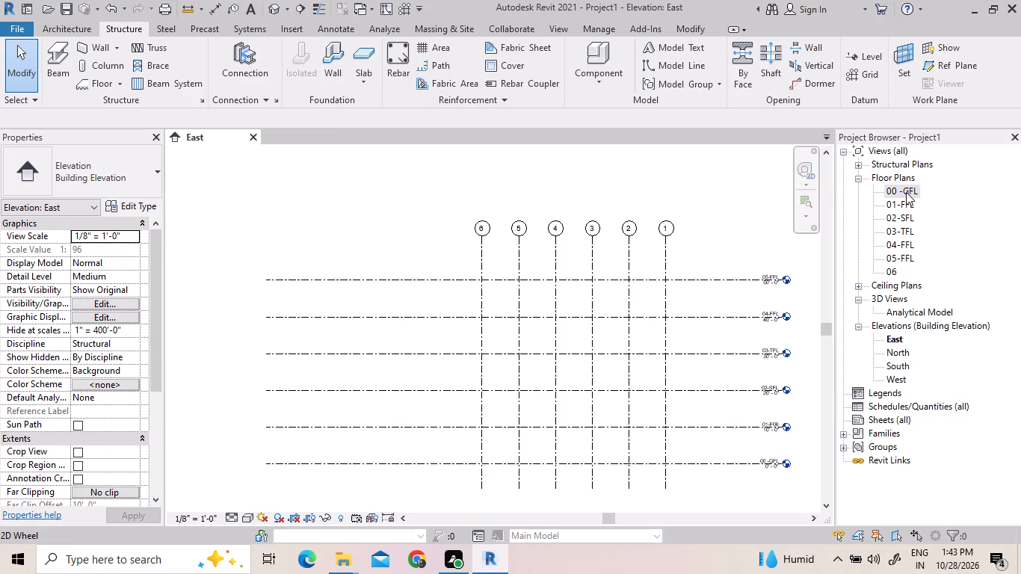
triple_click(906, 192)
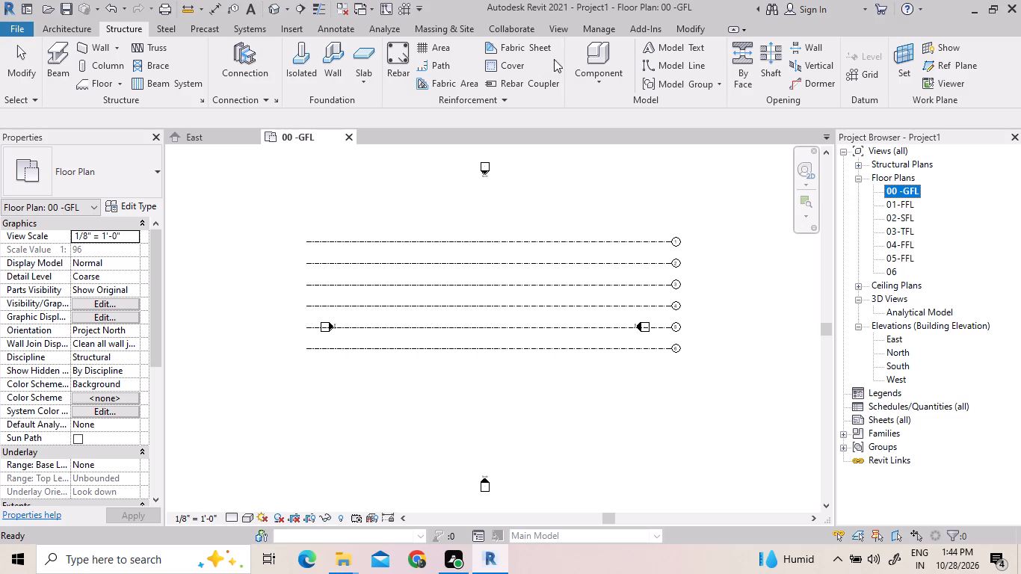
left_click(567, 23)
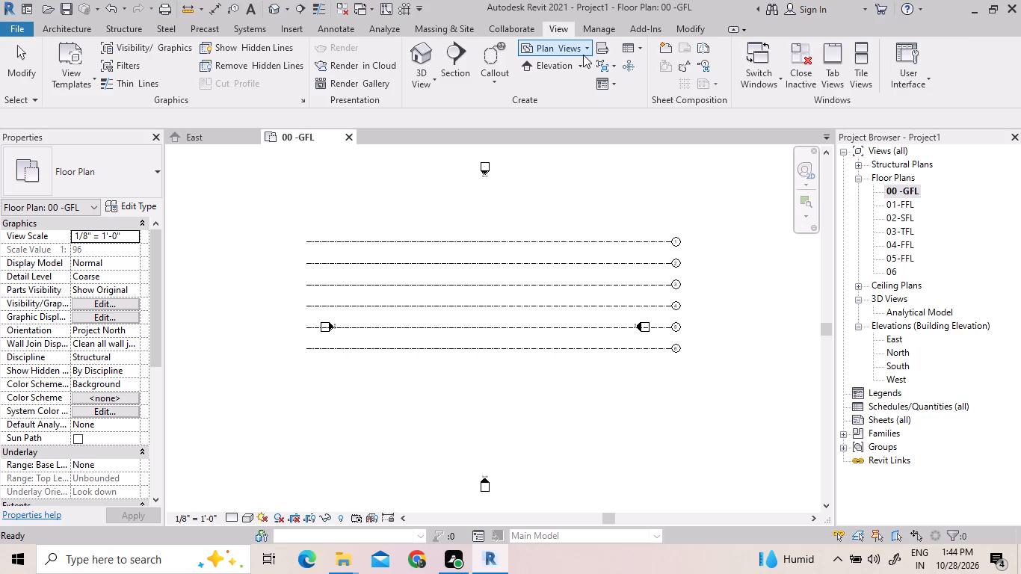
left_click(590, 51)
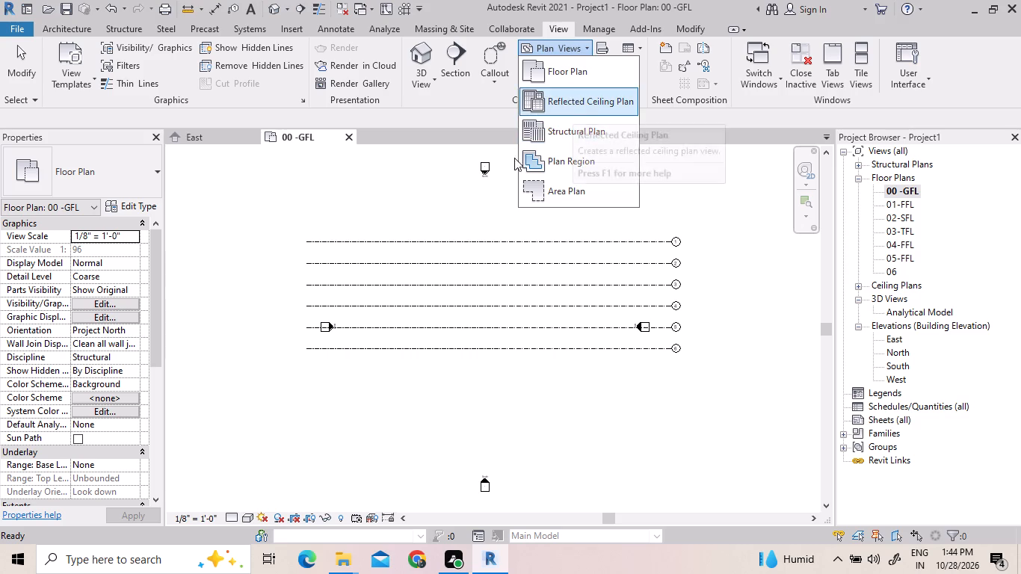
left_click(223, 137)
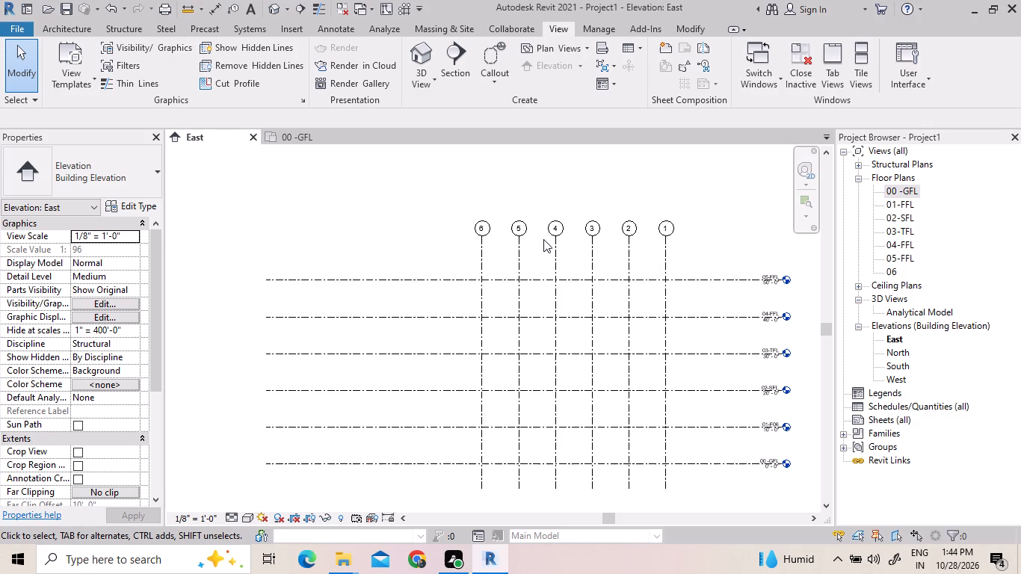
left_click(324, 132)
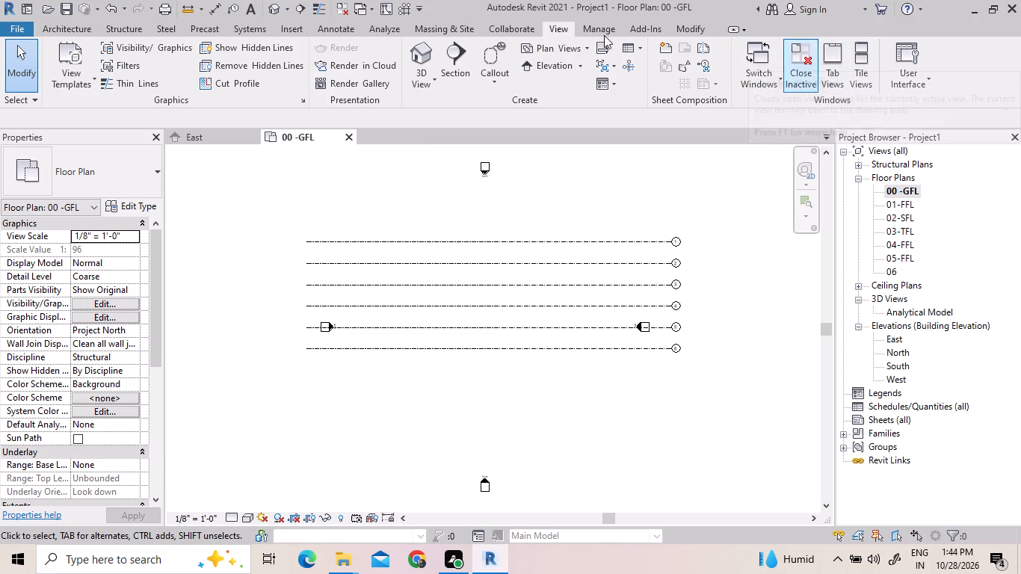
left_click(130, 31)
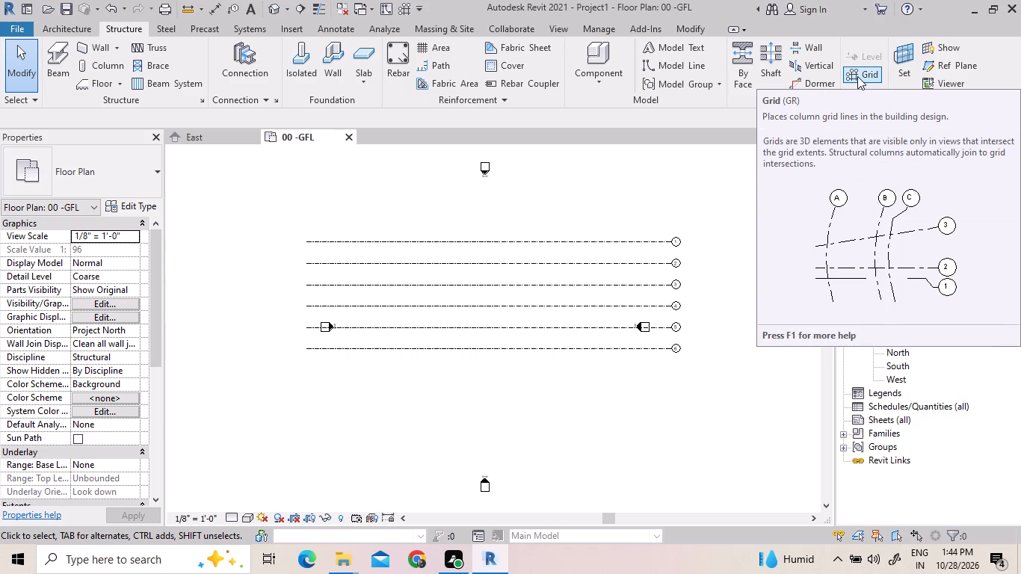
Check the grids in the 01-FFL floor plan and the East elevation, and return to the 00 -GFL floor plan.
left_click(903, 204)
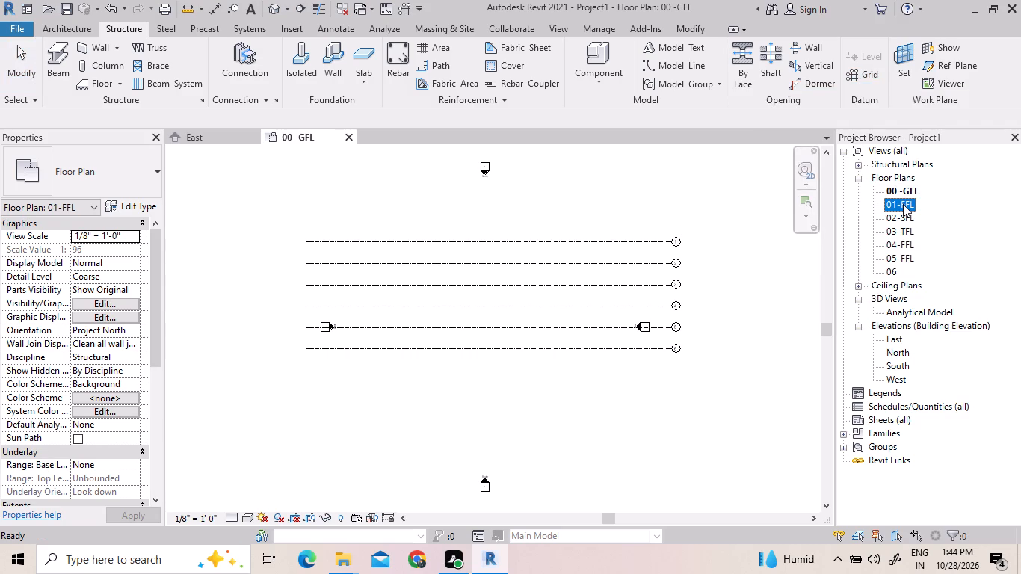
double_click(893, 205)
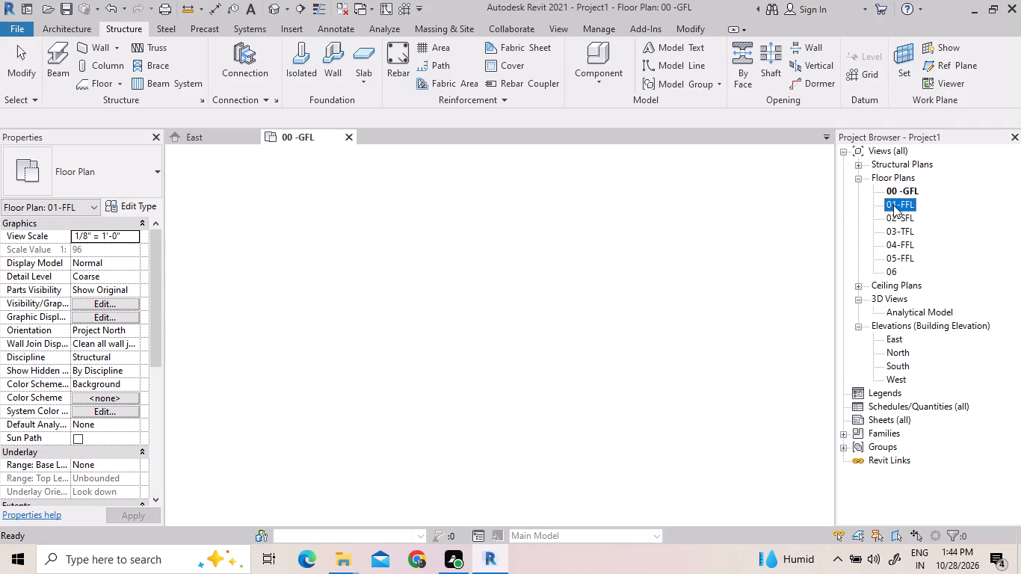
left_click(892, 340)
double_click(892, 340)
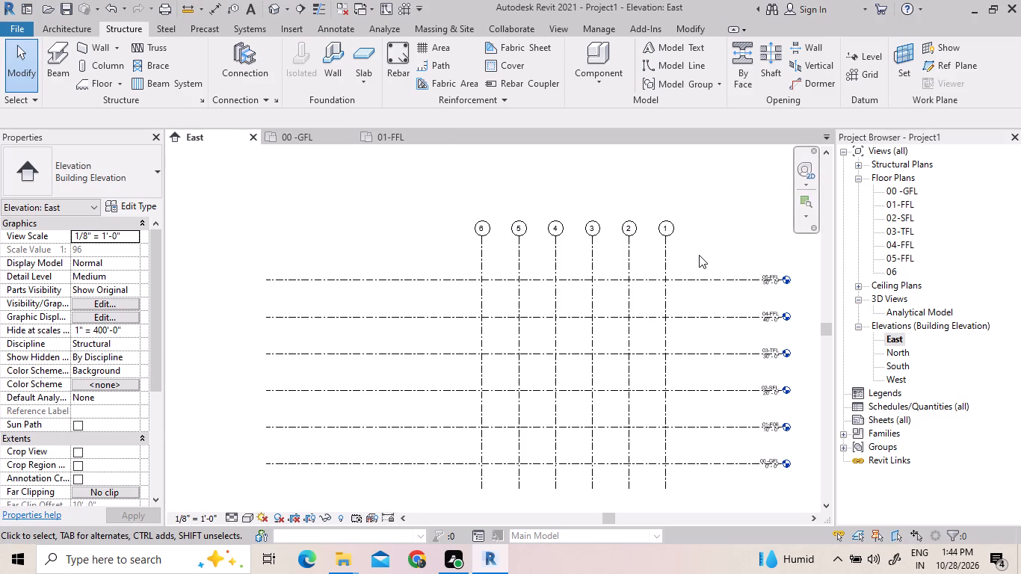
left_click_drag(699, 255, 417, 235)
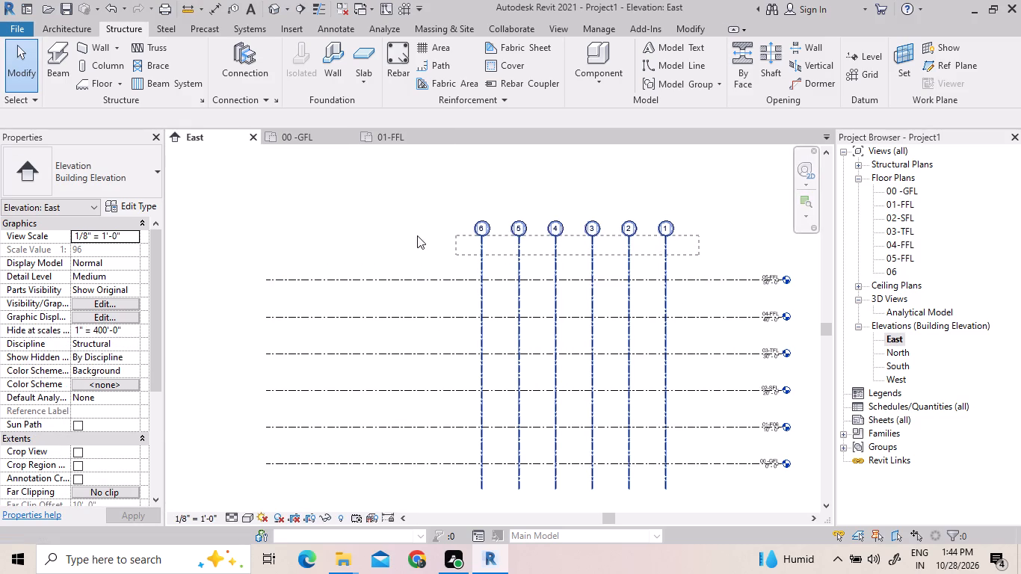
left_click_drag(417, 235, 410, 192)
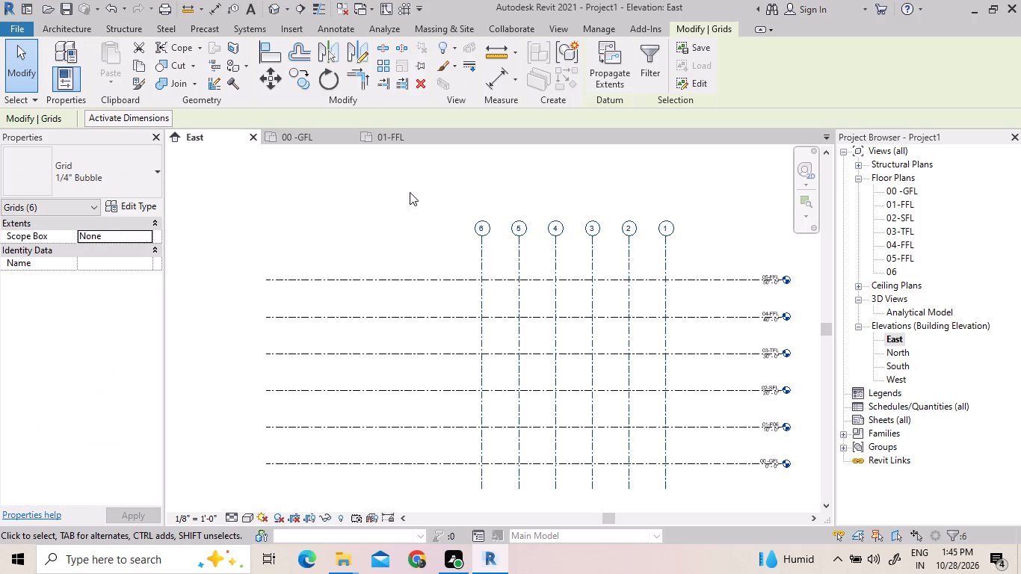
key("Escape")
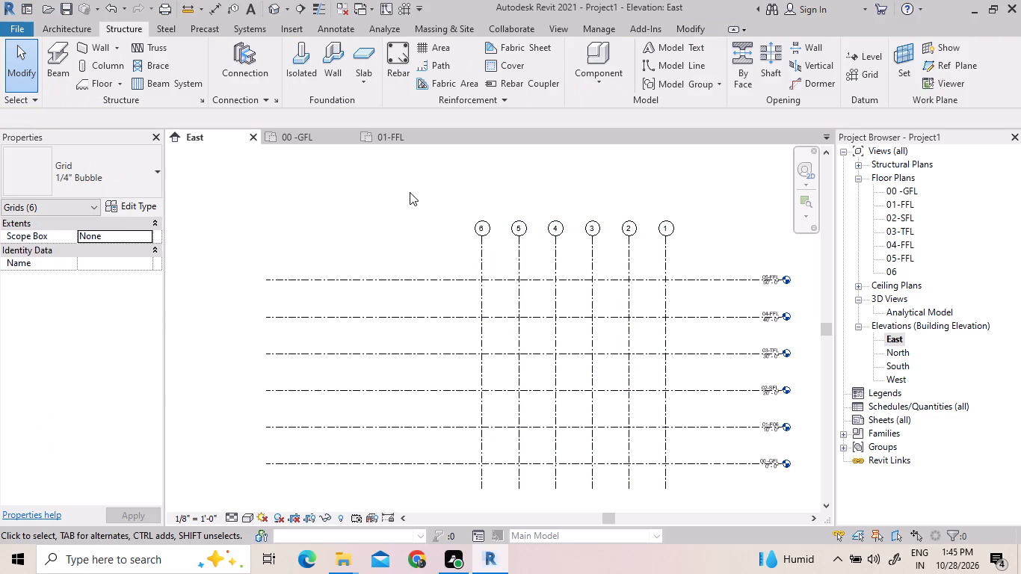
key("Escape")
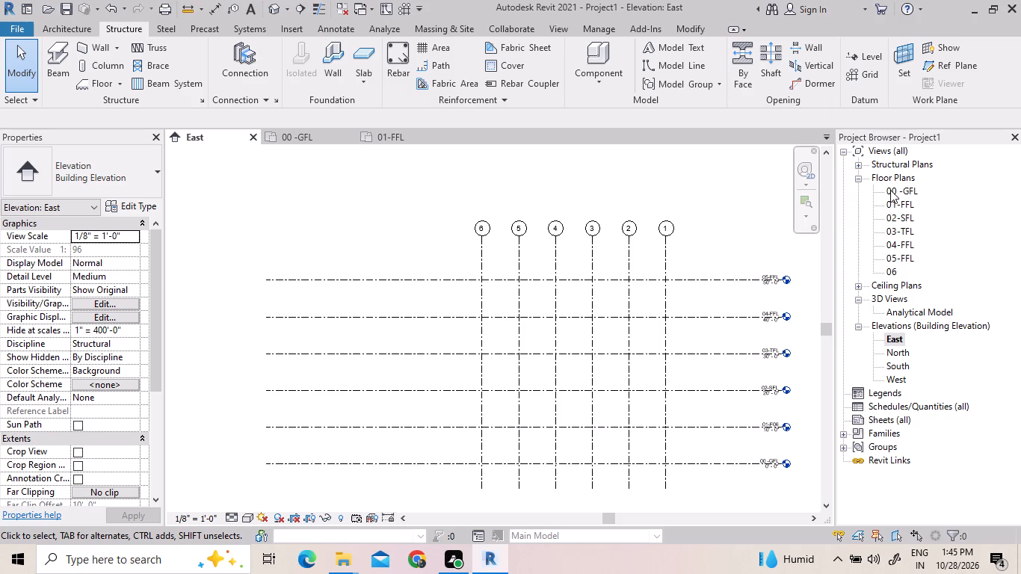
left_click(890, 190)
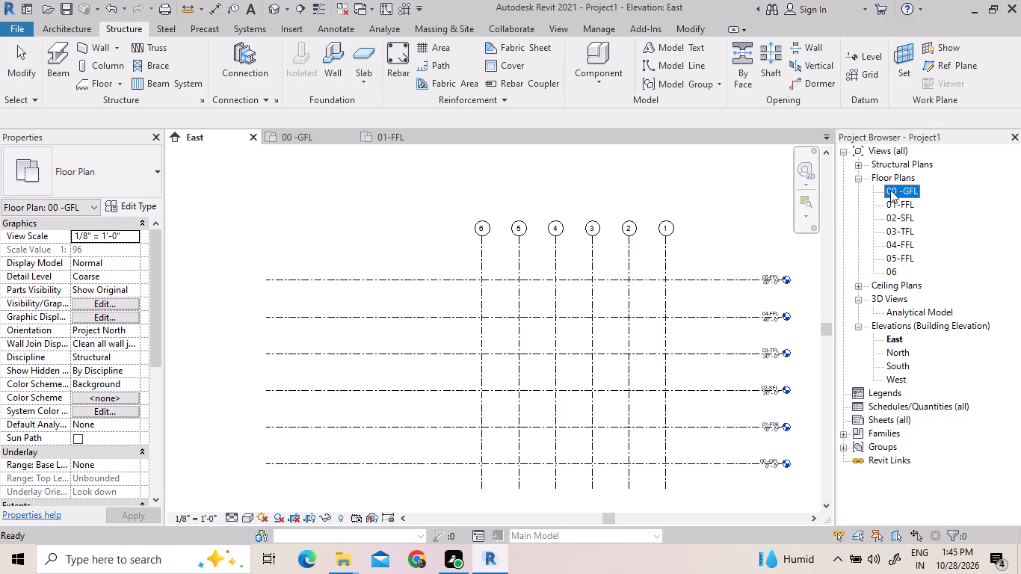
double_click(890, 190)
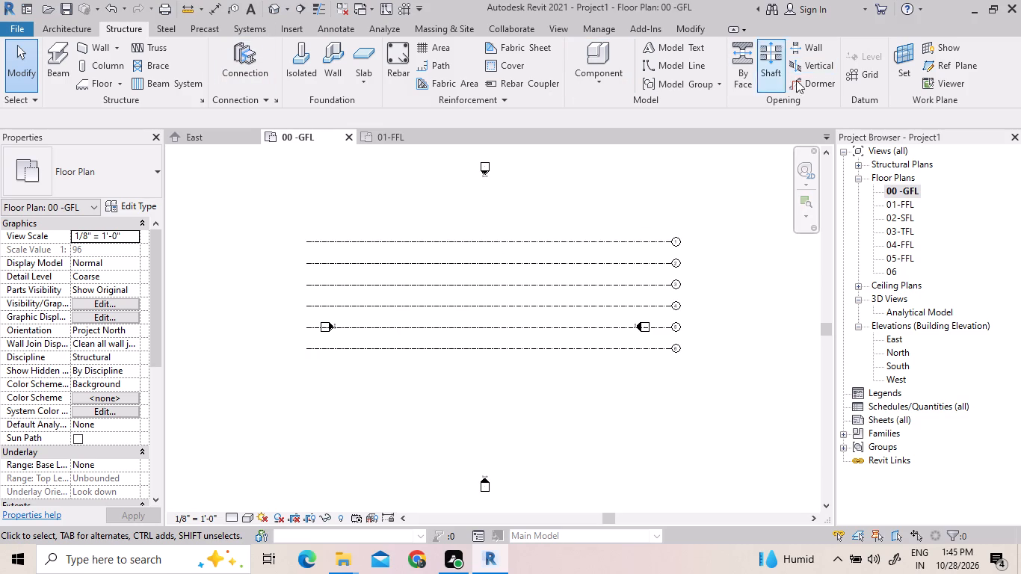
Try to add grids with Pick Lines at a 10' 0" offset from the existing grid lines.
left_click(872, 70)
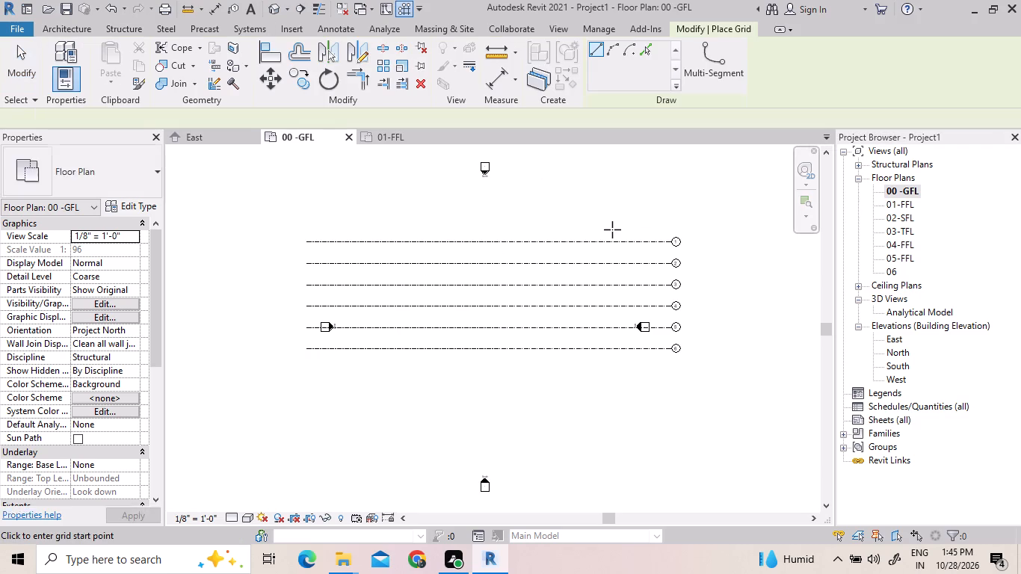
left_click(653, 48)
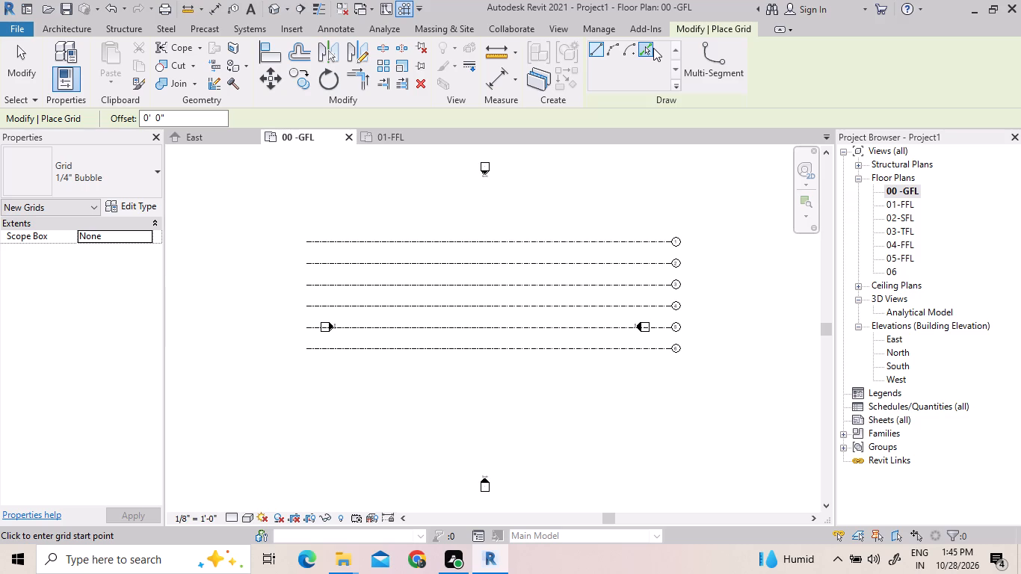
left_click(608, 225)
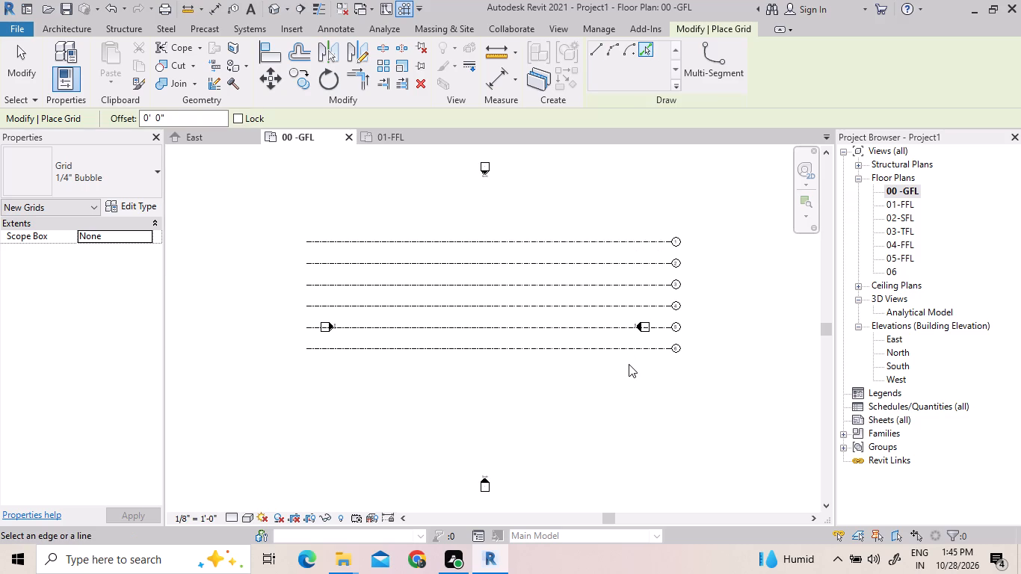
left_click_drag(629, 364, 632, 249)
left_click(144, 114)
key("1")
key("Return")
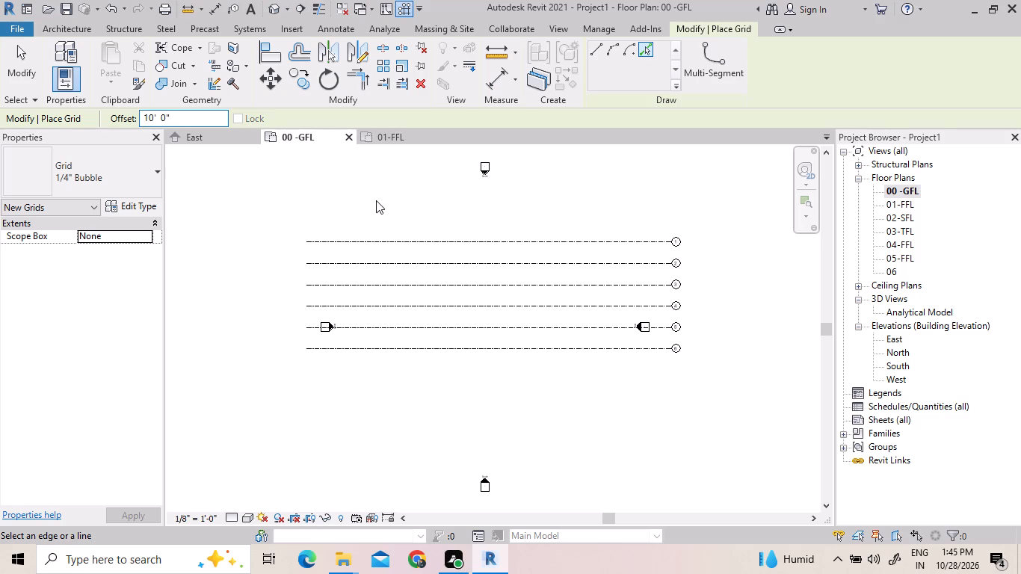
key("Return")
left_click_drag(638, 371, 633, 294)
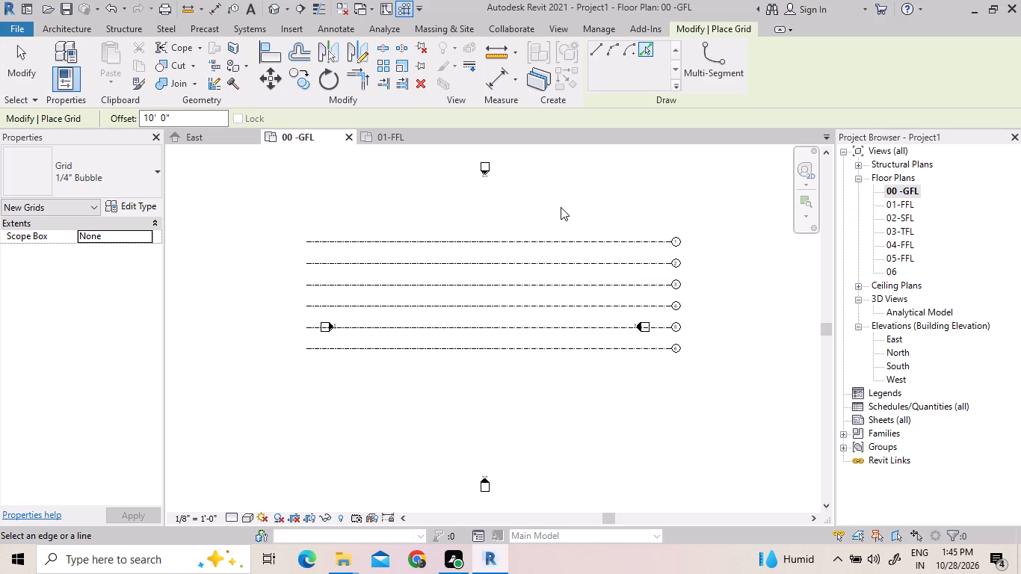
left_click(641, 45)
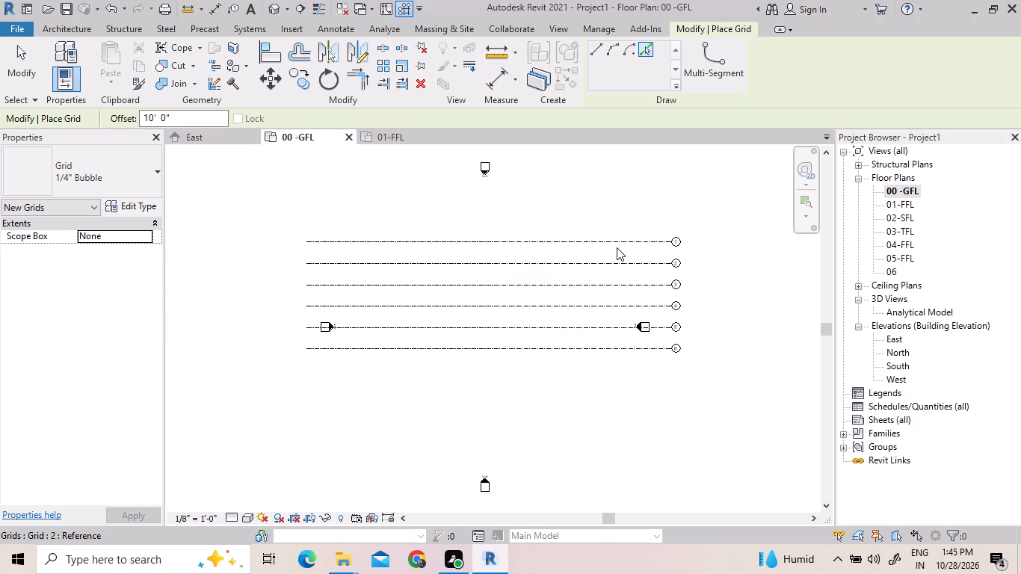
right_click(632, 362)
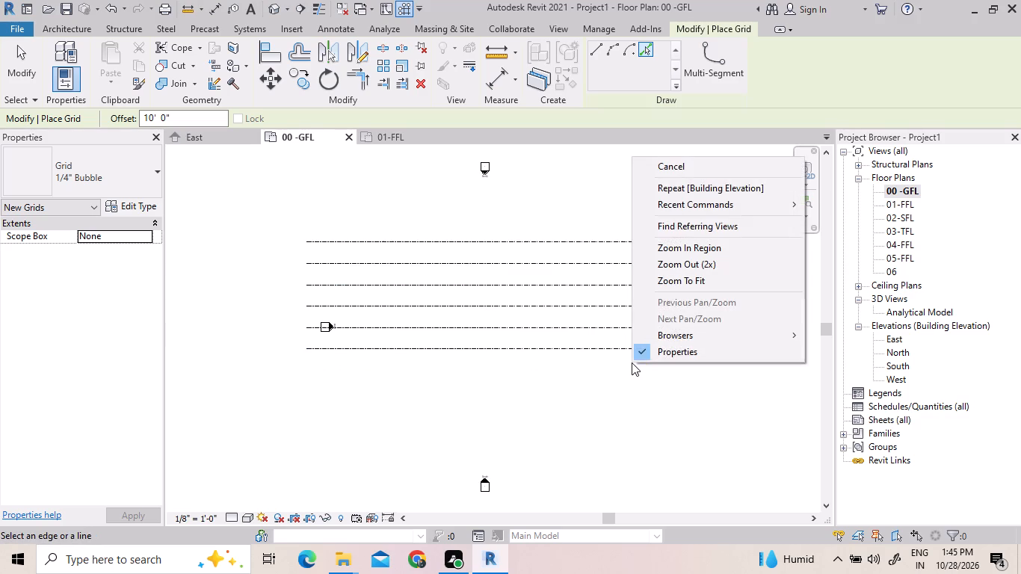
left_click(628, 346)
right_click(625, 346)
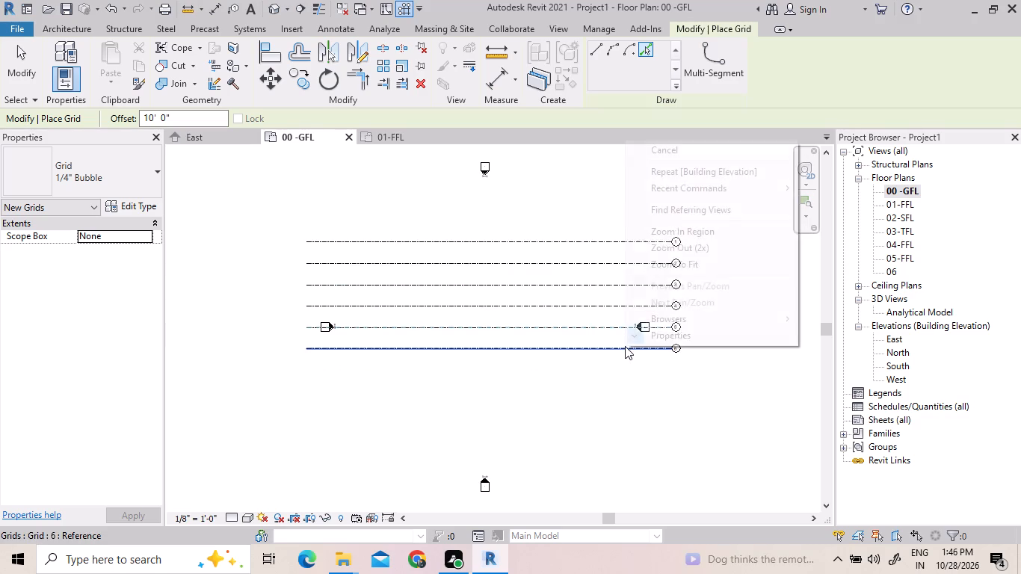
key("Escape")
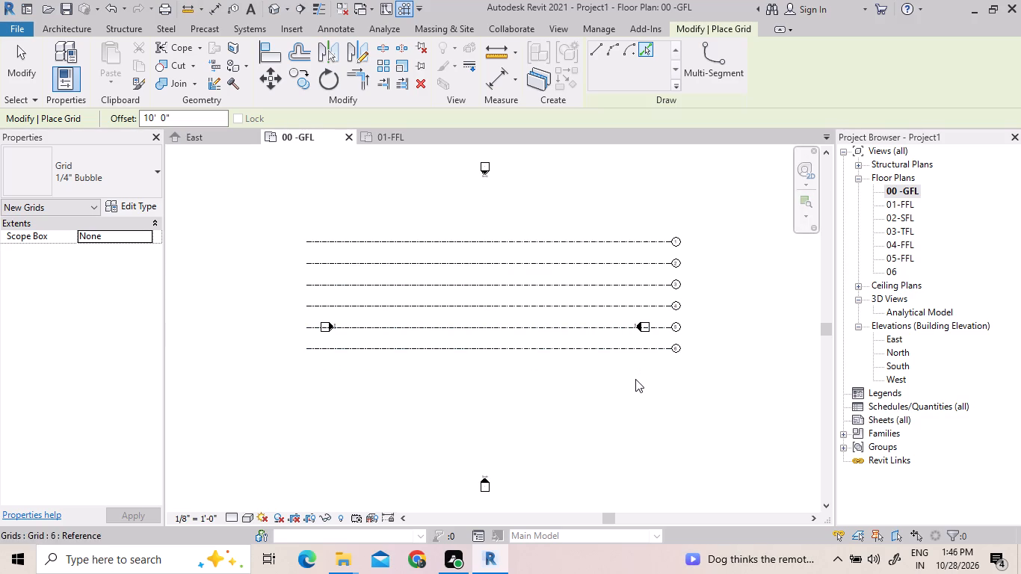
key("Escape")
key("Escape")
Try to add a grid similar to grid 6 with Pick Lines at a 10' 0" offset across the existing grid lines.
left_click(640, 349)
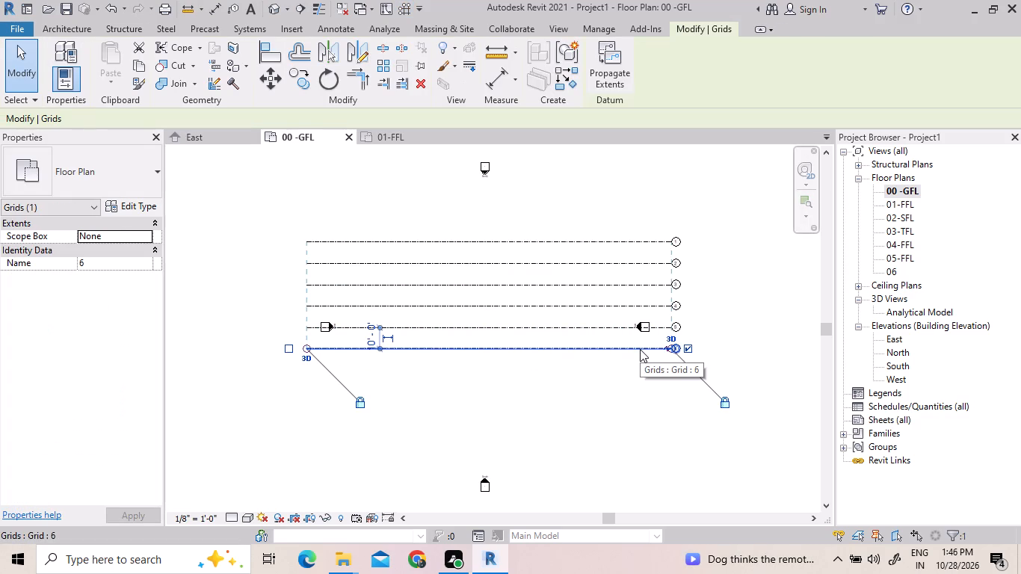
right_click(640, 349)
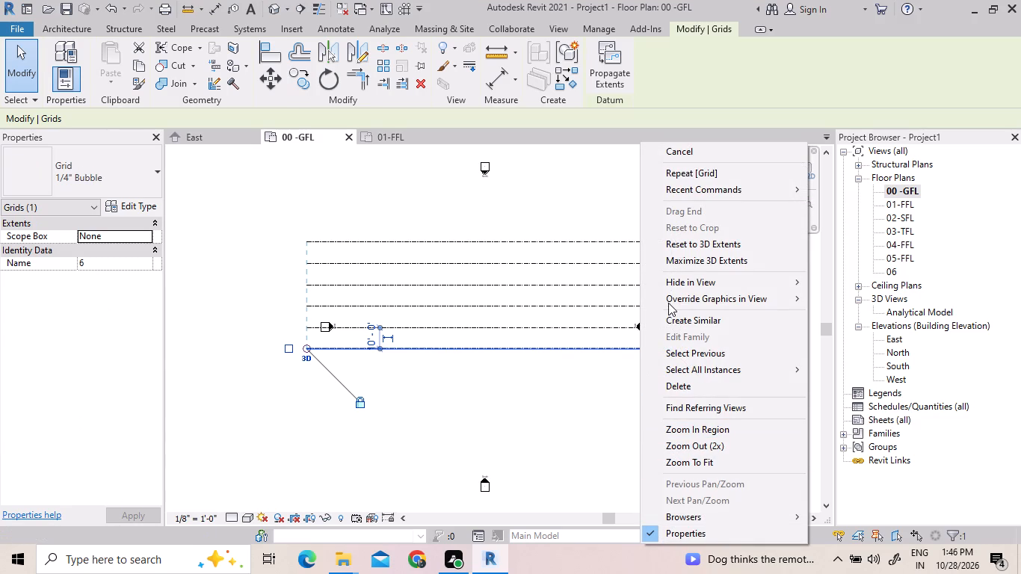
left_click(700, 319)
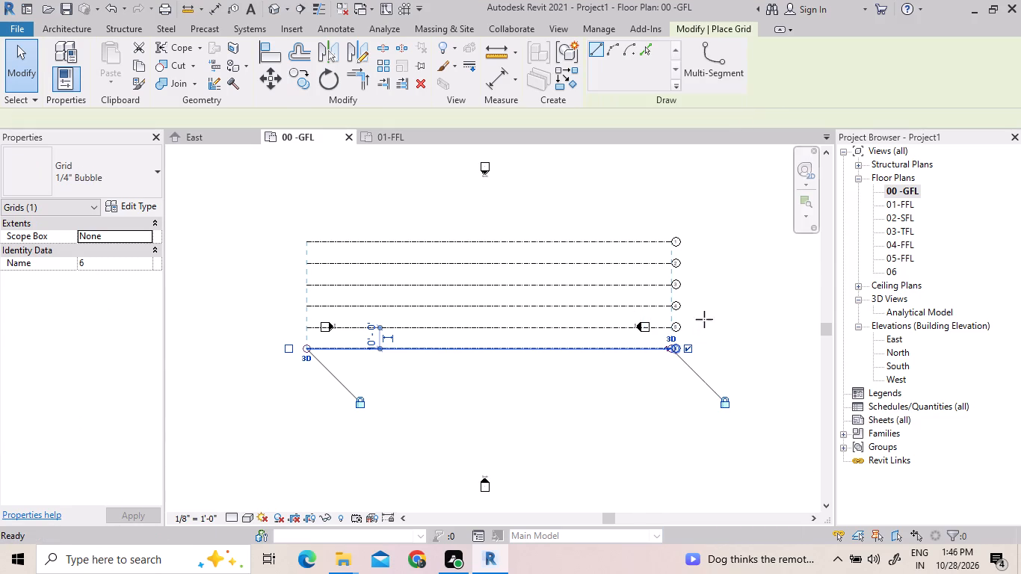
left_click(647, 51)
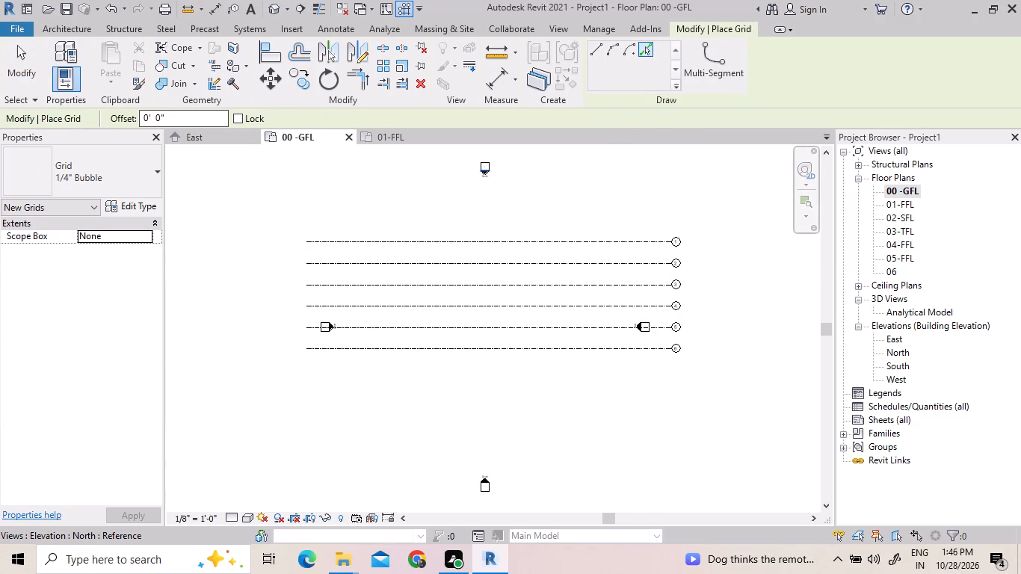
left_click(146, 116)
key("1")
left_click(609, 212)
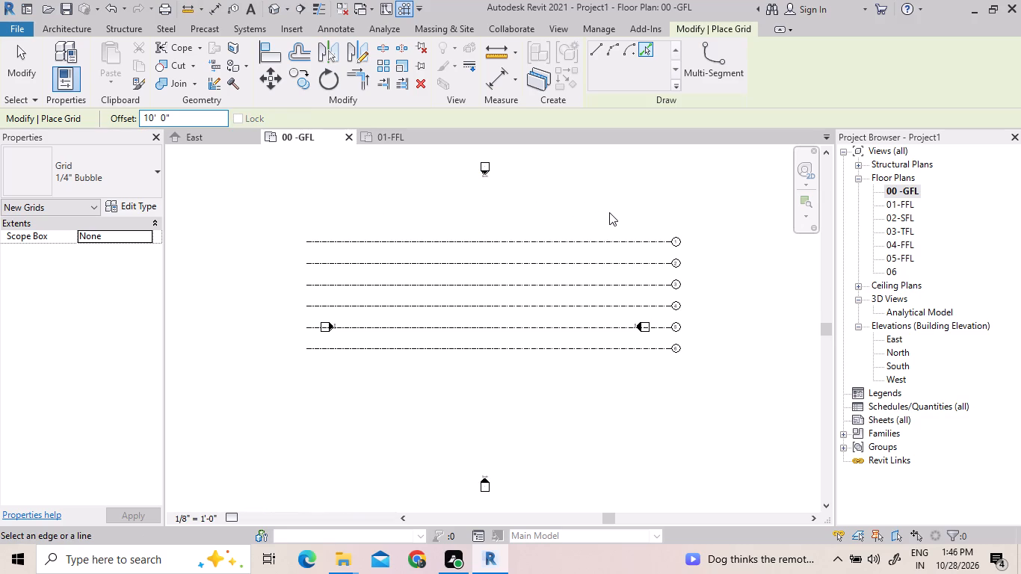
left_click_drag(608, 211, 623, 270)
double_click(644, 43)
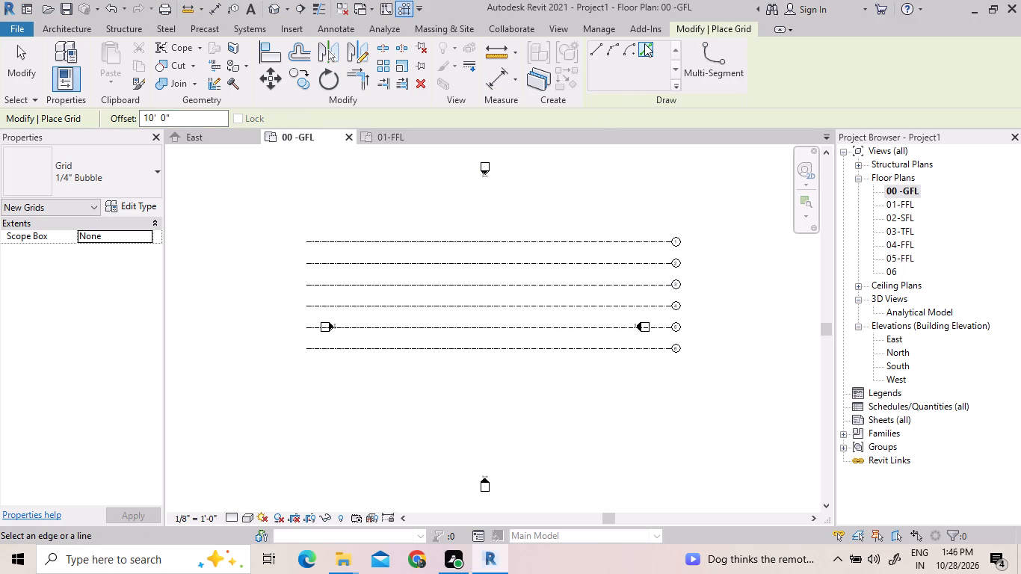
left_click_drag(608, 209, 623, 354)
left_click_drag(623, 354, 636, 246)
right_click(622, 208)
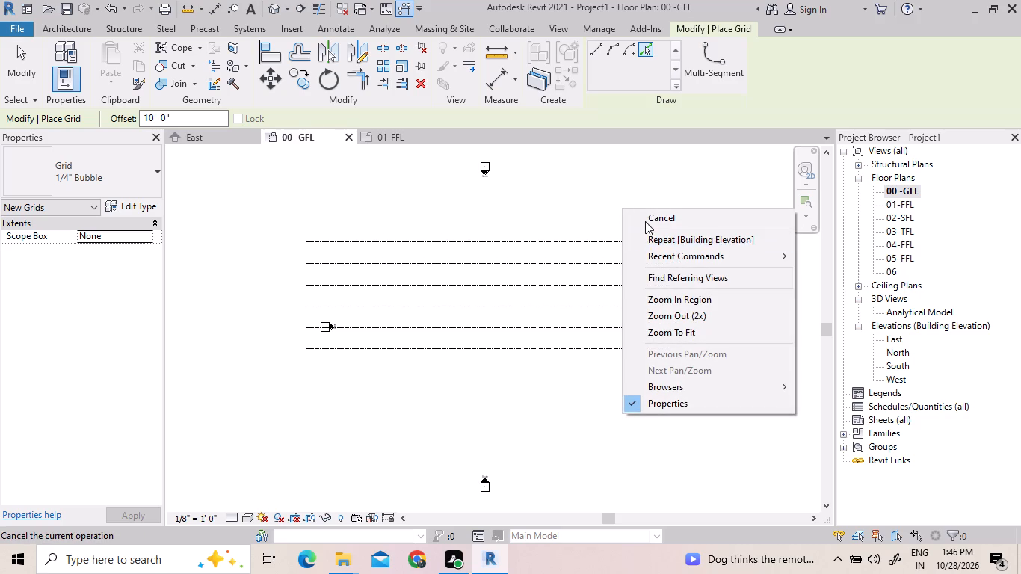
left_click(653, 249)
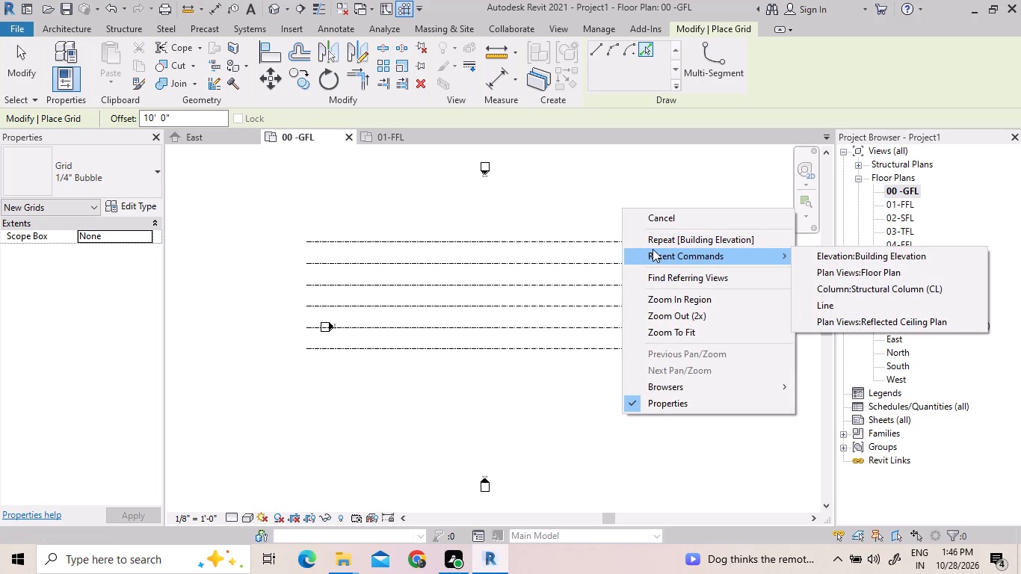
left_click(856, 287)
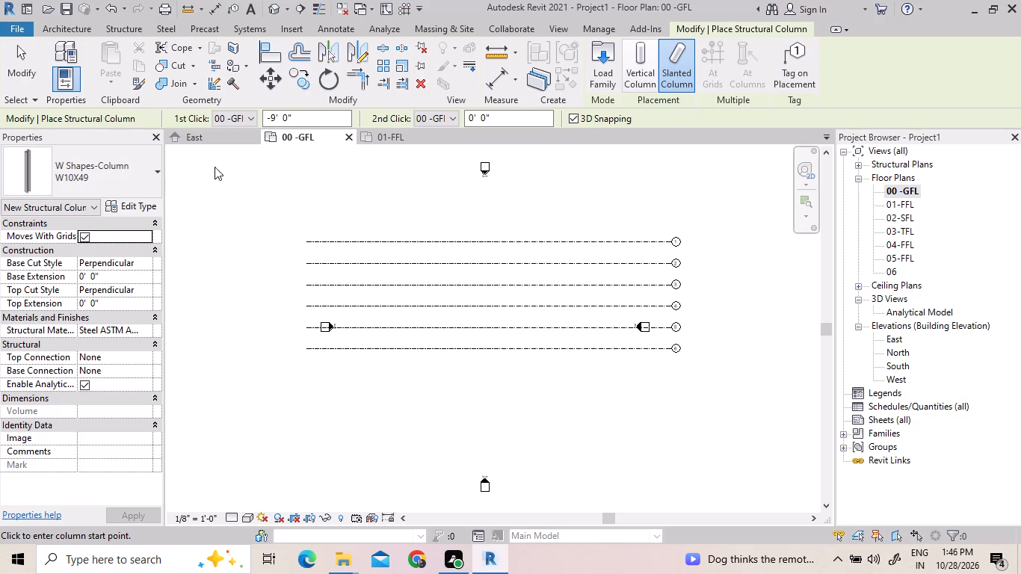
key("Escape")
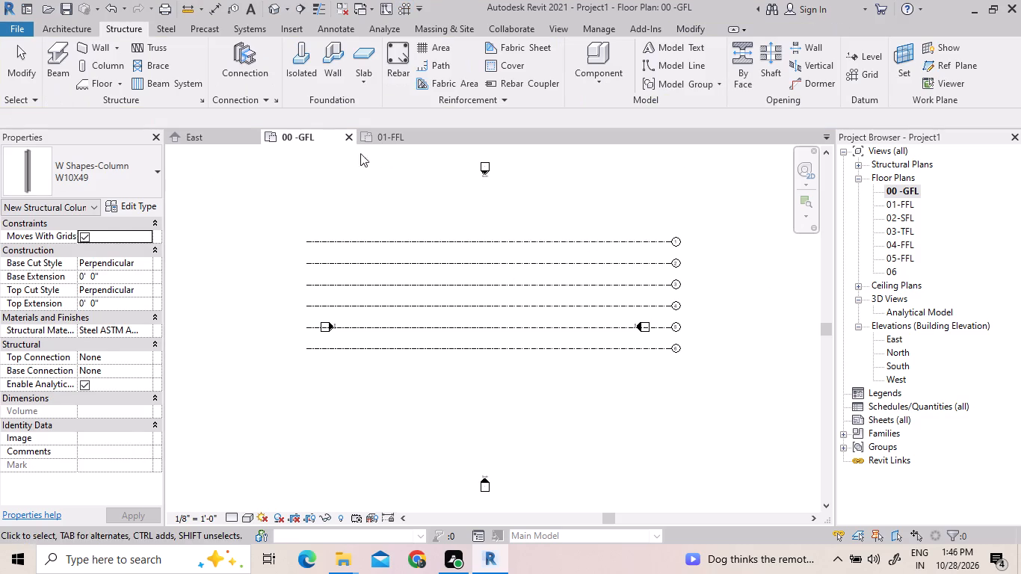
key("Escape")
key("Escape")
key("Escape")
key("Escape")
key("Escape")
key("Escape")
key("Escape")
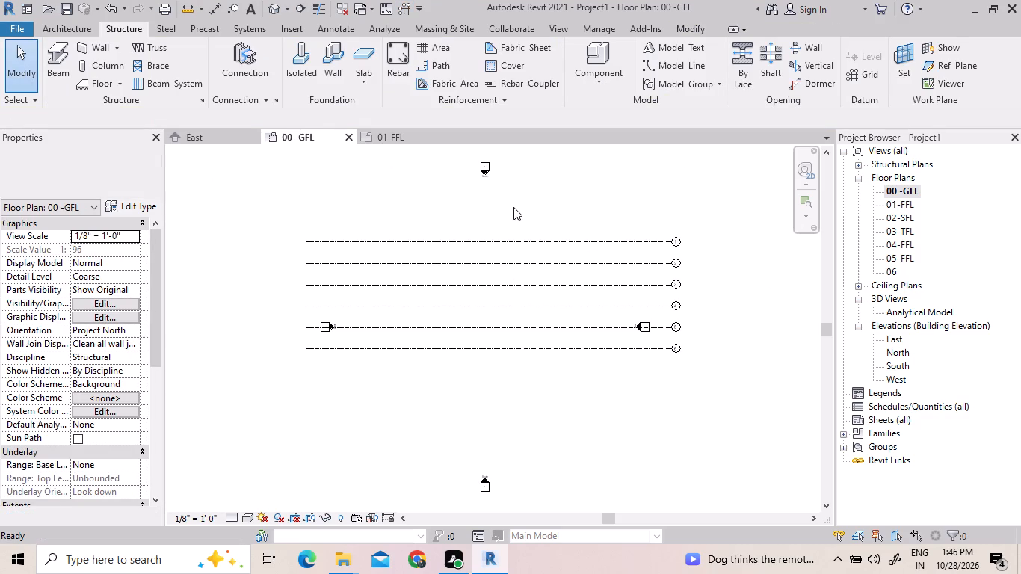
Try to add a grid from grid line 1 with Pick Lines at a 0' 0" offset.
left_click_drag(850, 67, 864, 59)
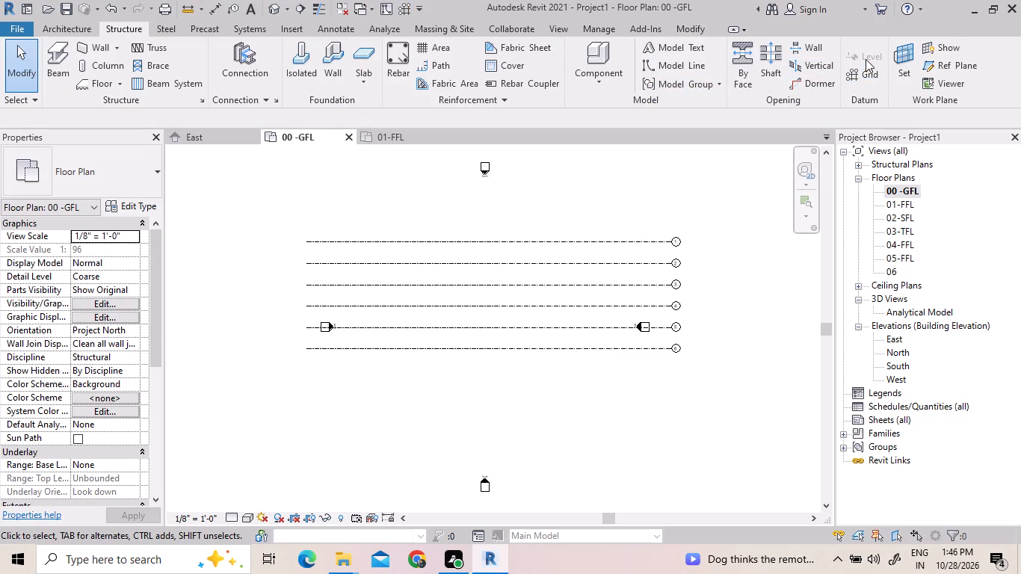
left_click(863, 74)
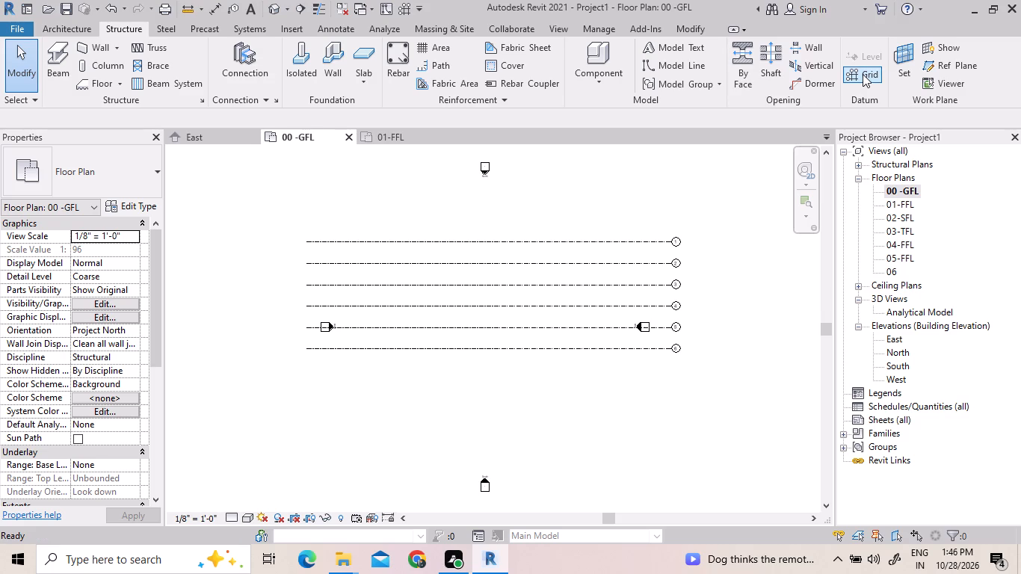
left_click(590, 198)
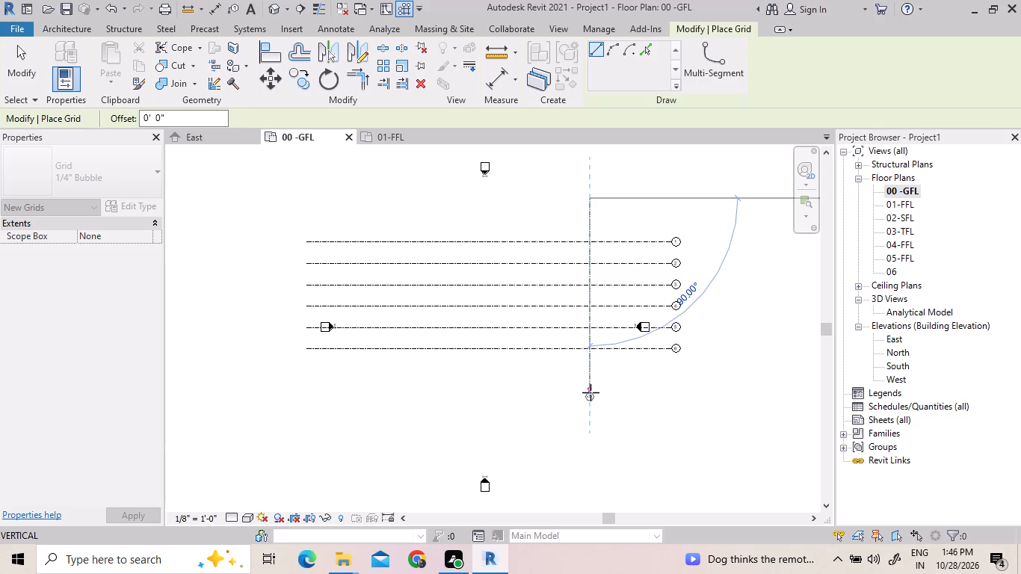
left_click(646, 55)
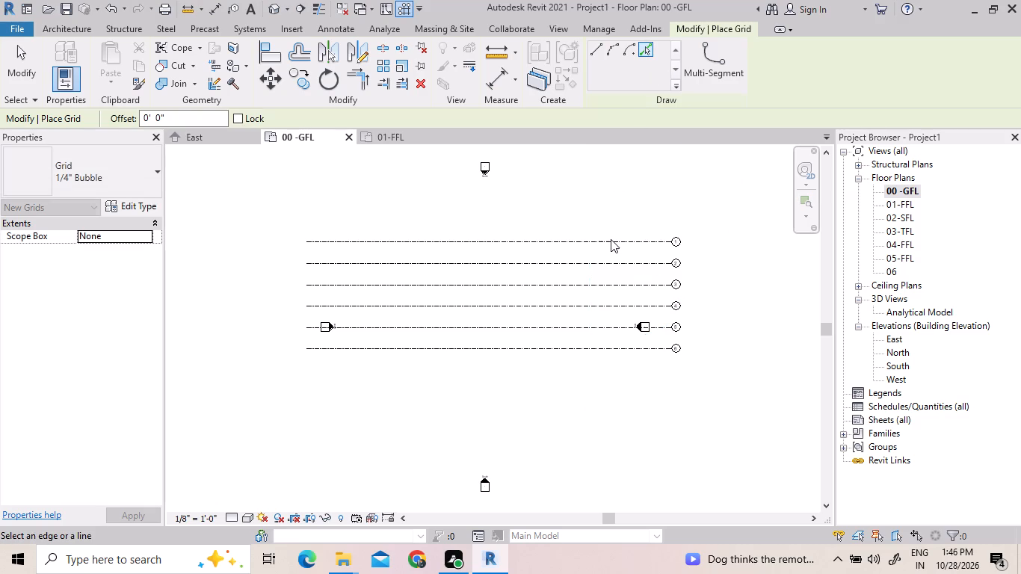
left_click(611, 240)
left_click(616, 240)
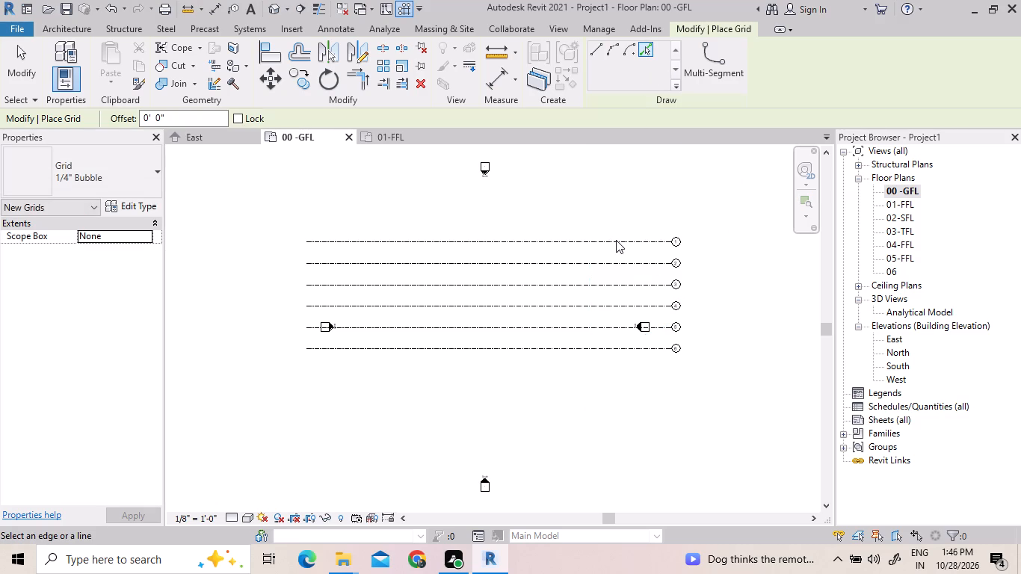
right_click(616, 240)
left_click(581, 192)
Draw a vertical grid line with a 10' 0" offset, crossing grids 1 to 6 near their bubble ends.
left_click(597, 50)
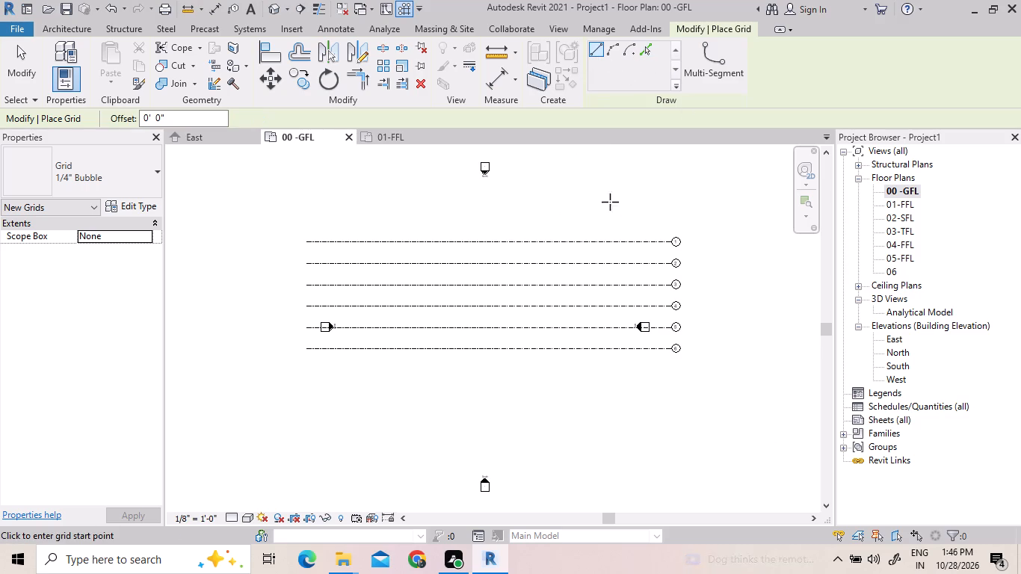
left_click(147, 115)
key("BackSpace")
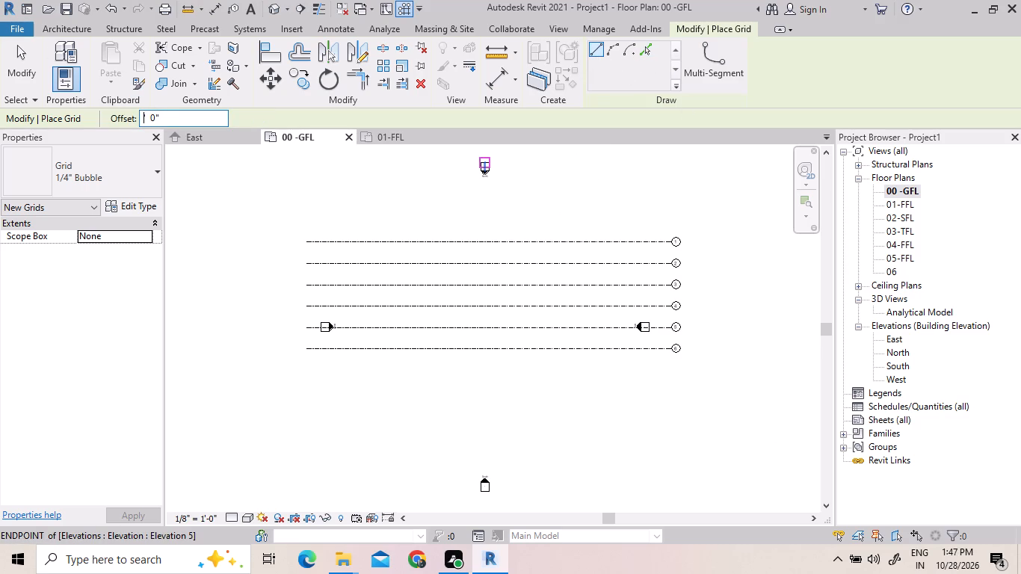
type("10")
key("Return")
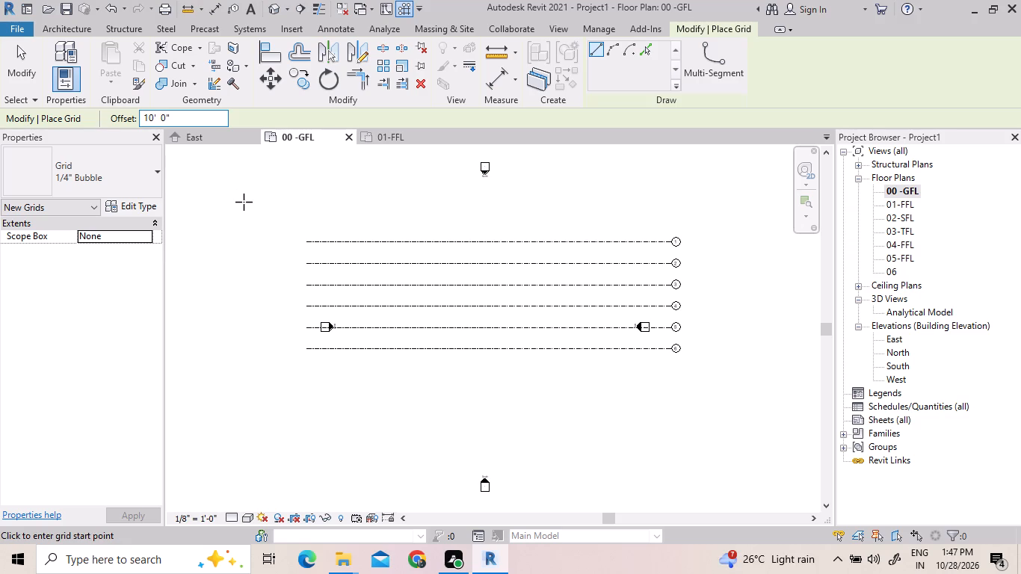
key("Return")
left_click(615, 182)
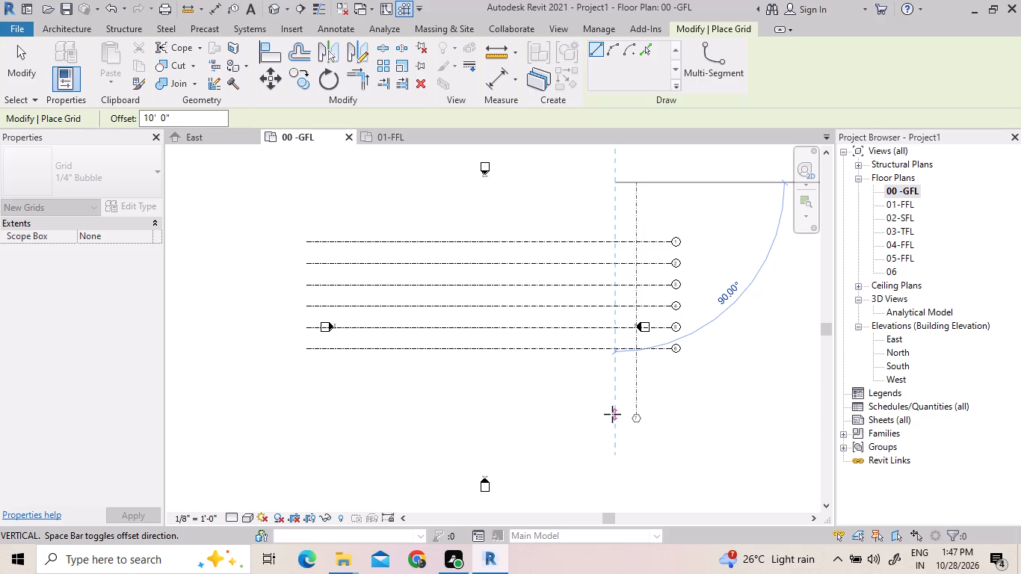
left_click(612, 414)
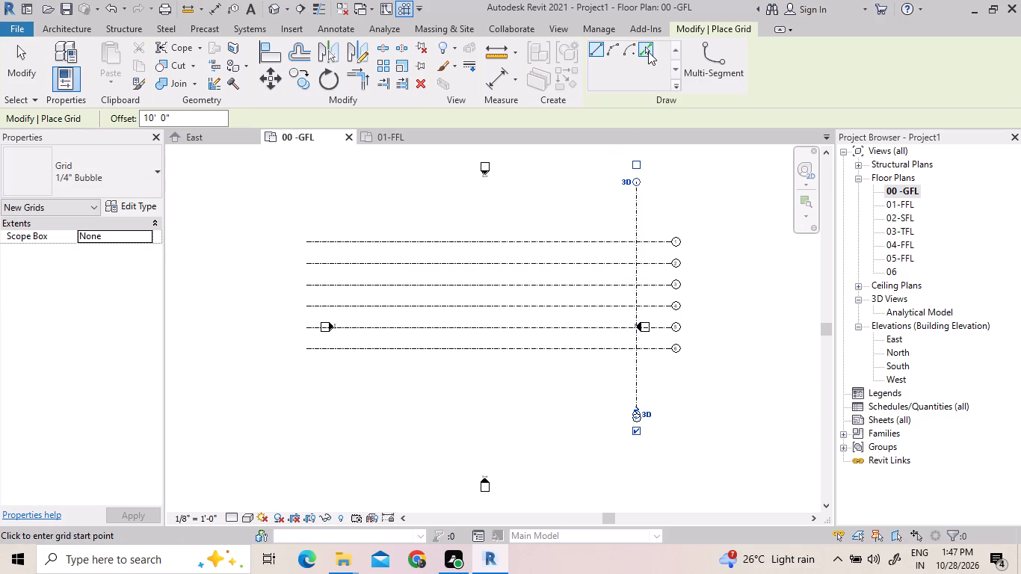
Add a second vertical grid with Pick Lines, offset 10' 0" from vertical grid 7 on the side away from the horizontal grids' bubbles.
left_click(648, 52)
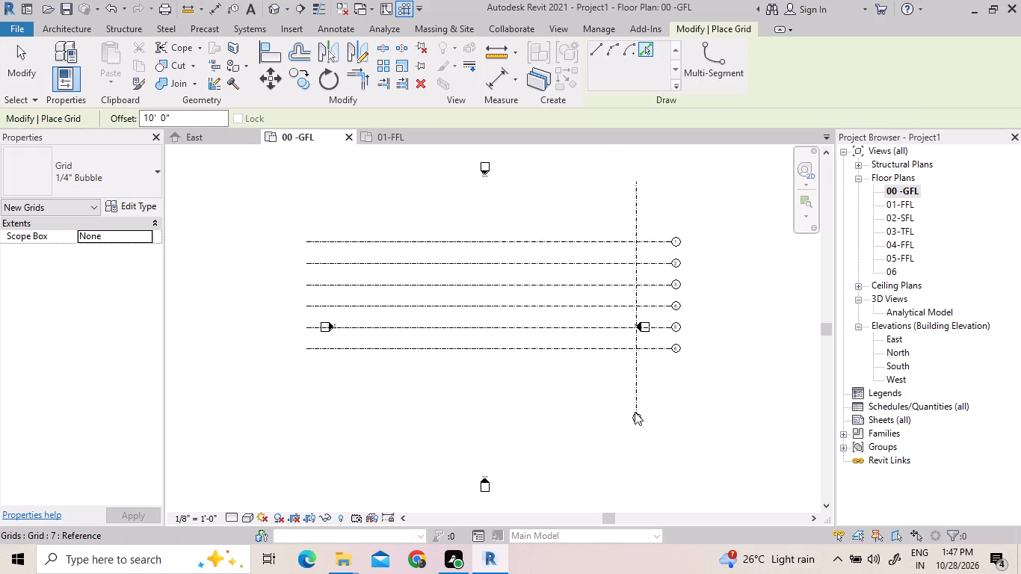
scroll(633, 424, "up", 4)
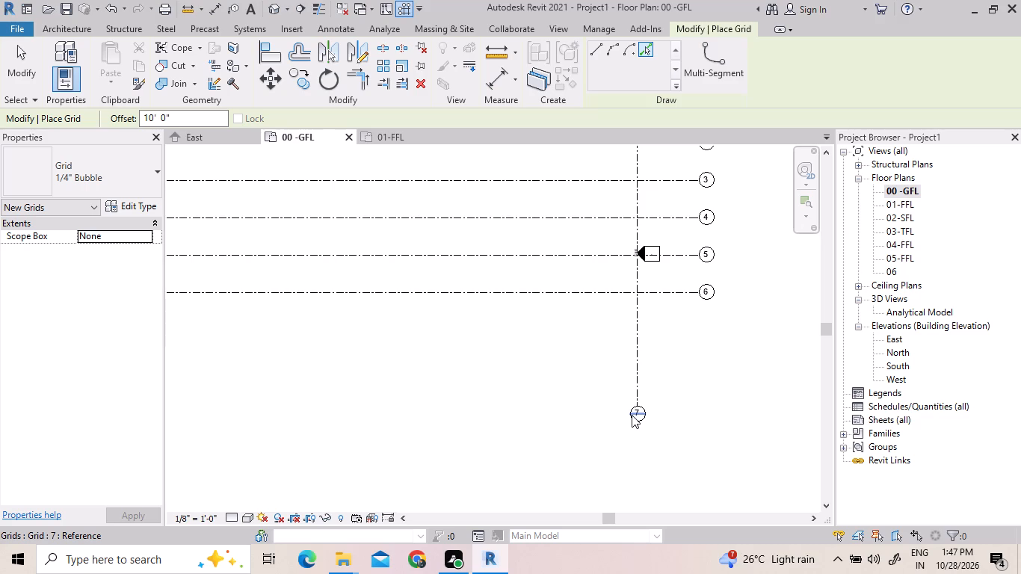
left_click(638, 405)
scroll(559, 407, "down", 3)
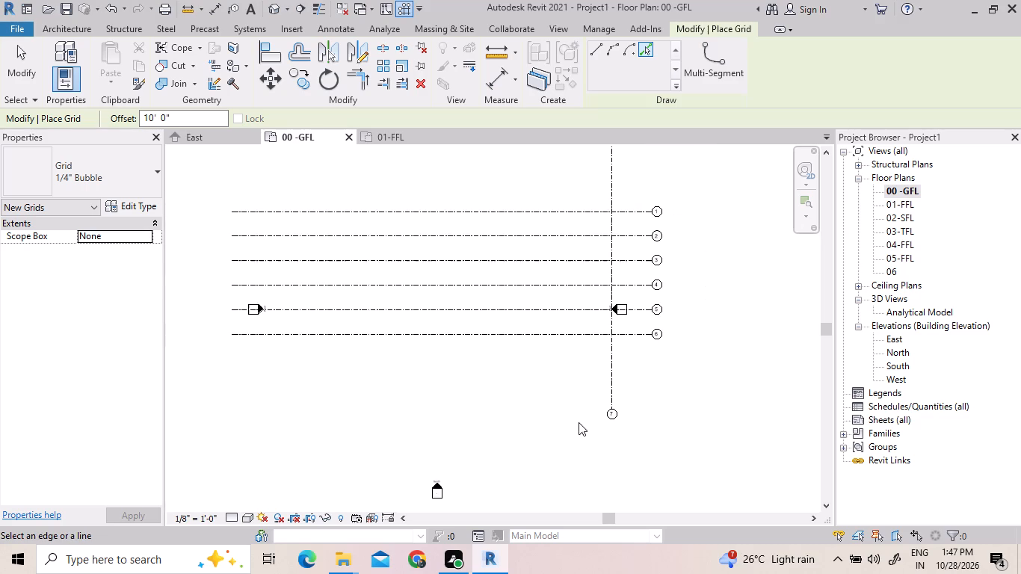
scroll(556, 384, "down", 4)
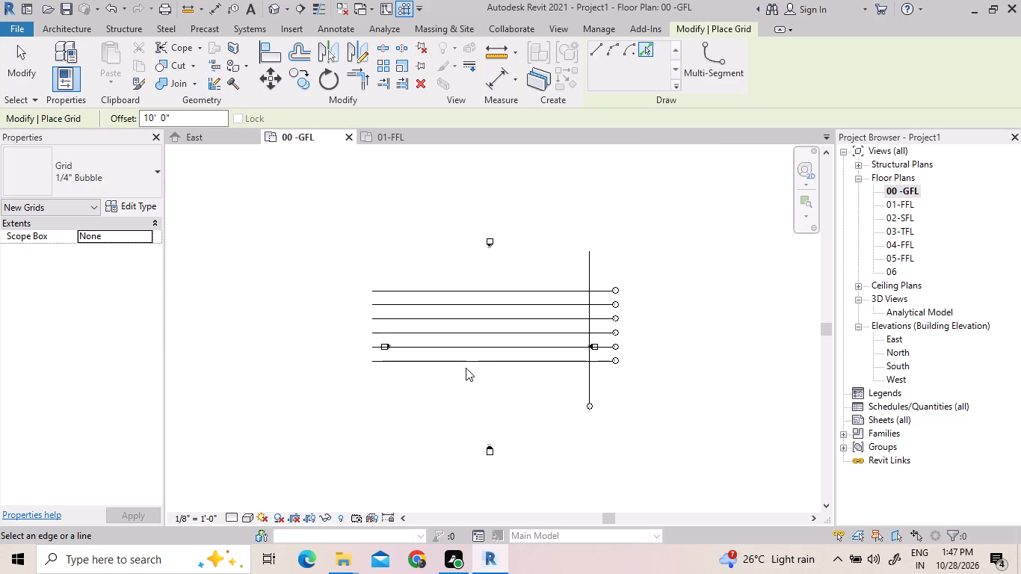
scroll(557, 398, "down", 3)
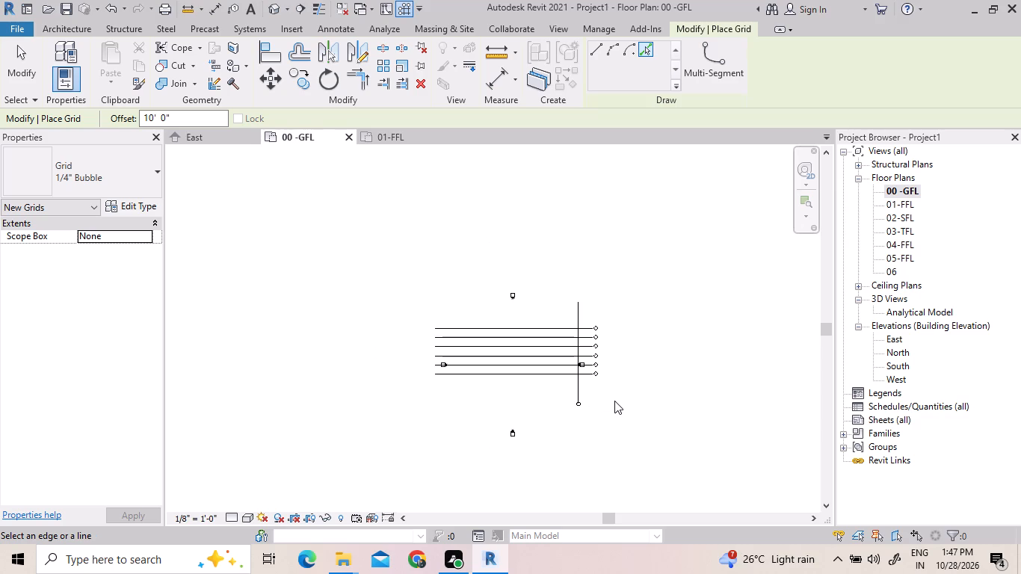
scroll(571, 389, "up", 9)
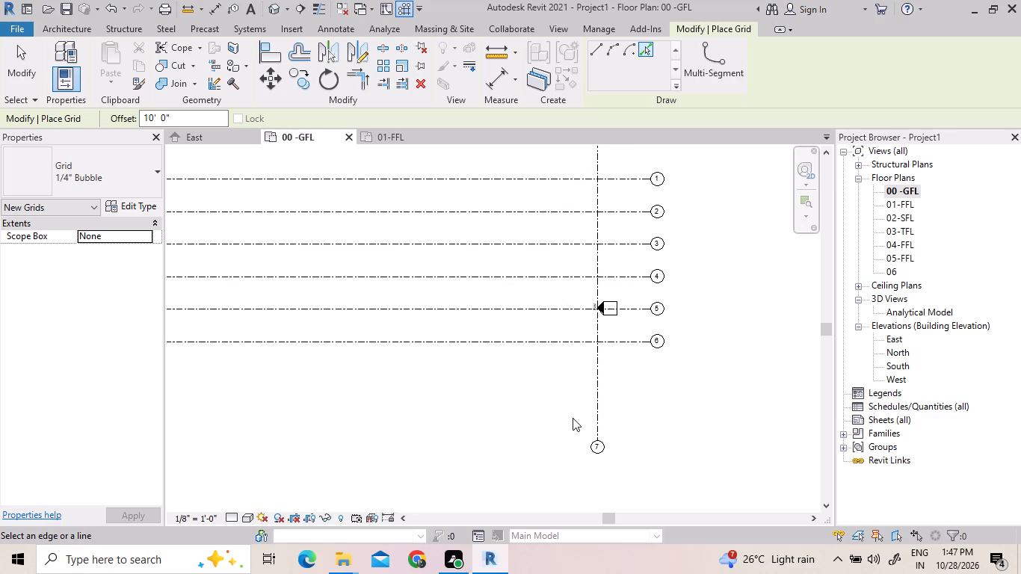
left_click(594, 421)
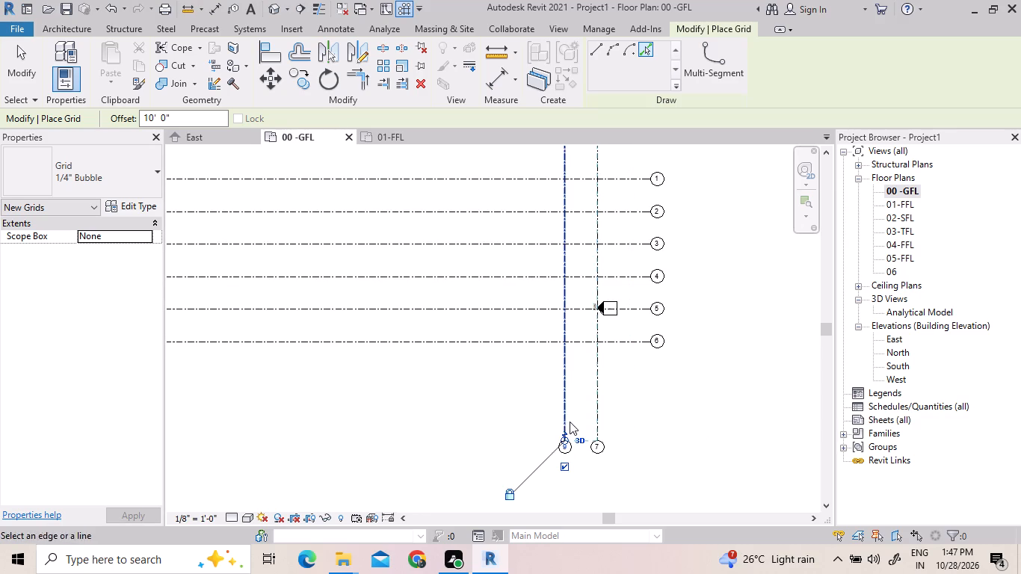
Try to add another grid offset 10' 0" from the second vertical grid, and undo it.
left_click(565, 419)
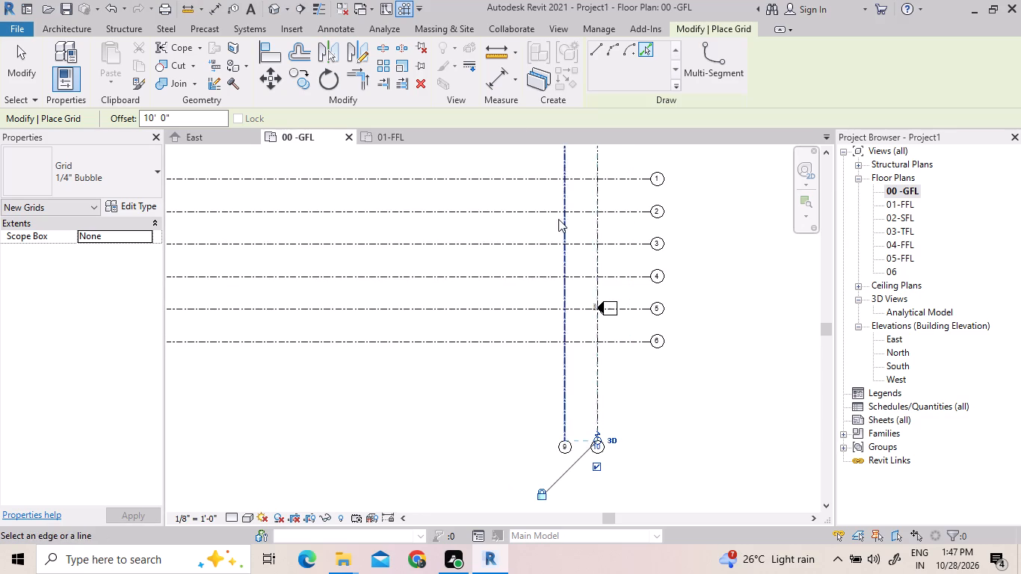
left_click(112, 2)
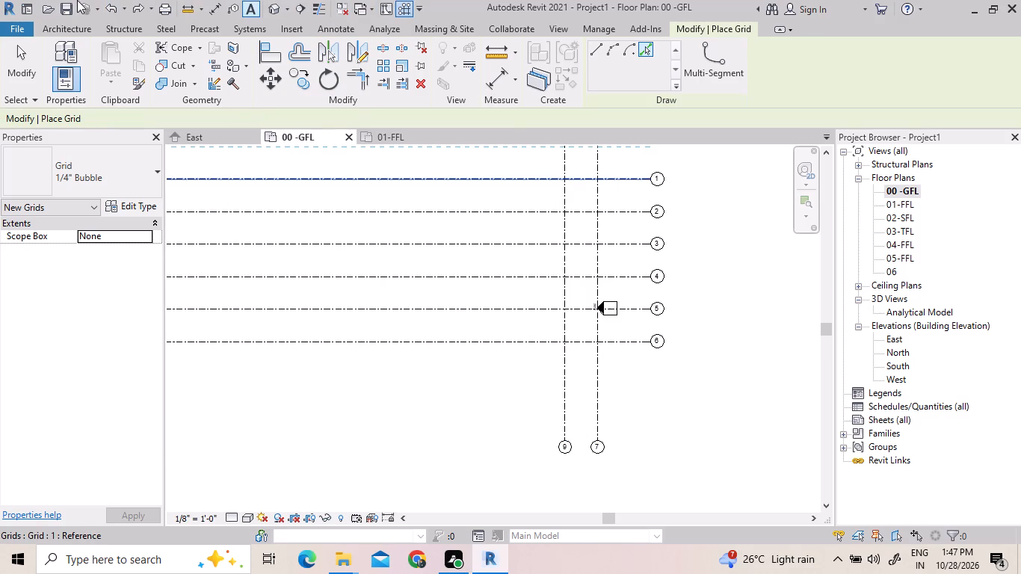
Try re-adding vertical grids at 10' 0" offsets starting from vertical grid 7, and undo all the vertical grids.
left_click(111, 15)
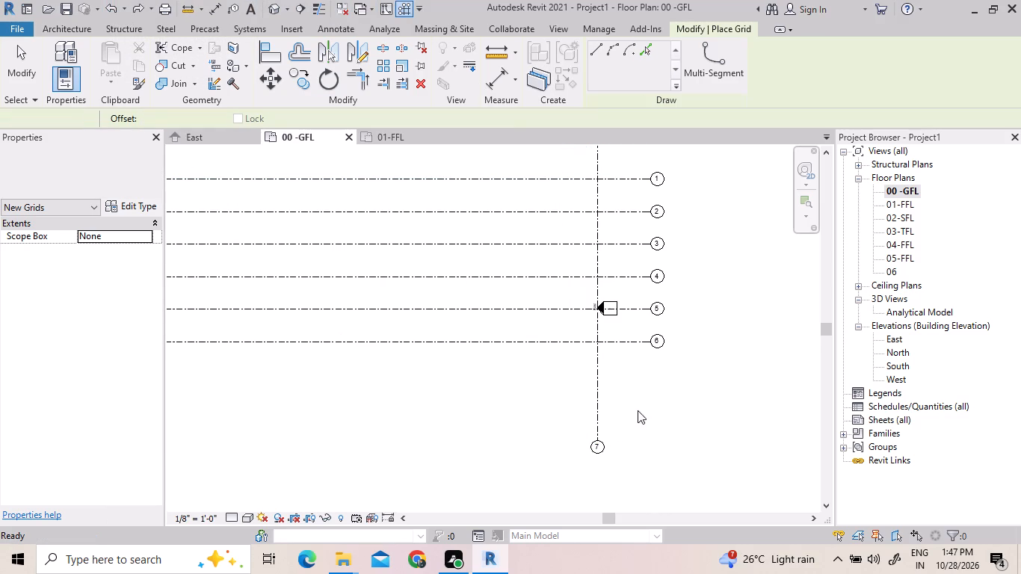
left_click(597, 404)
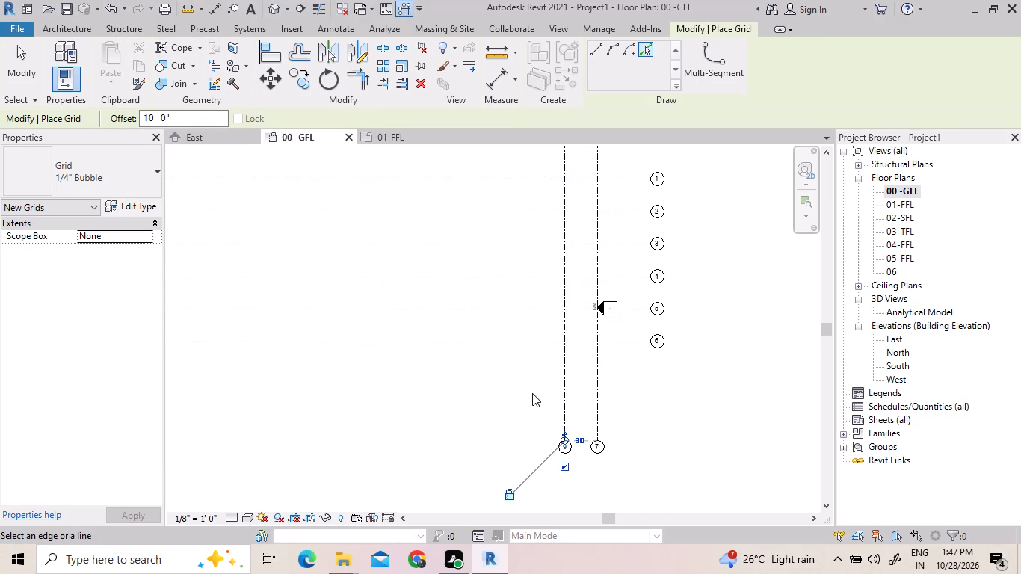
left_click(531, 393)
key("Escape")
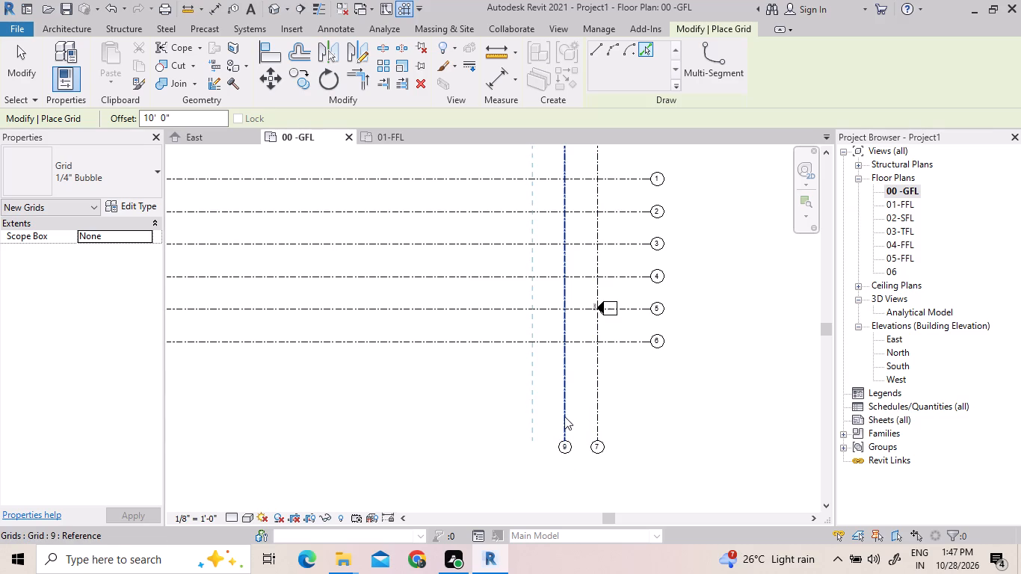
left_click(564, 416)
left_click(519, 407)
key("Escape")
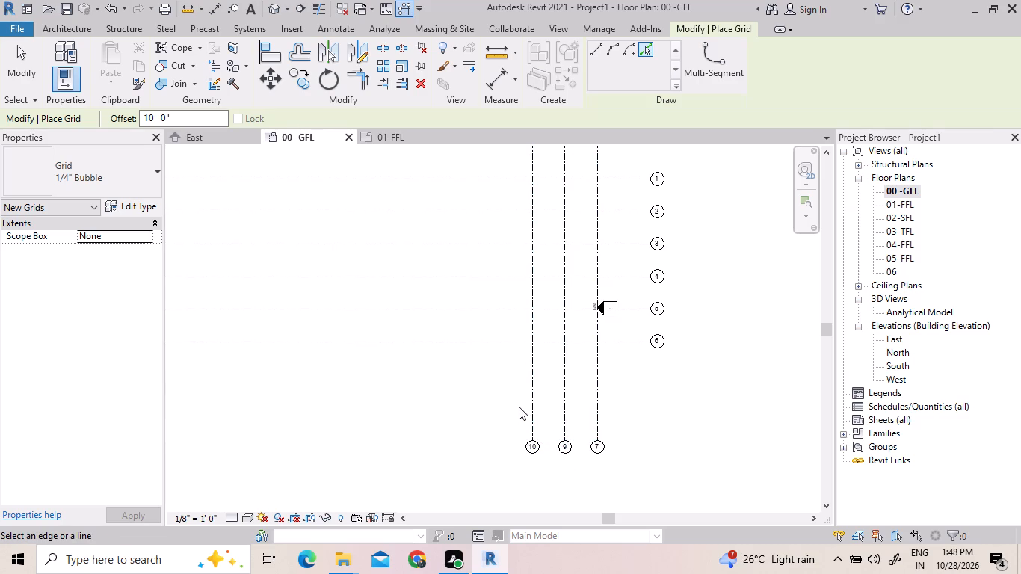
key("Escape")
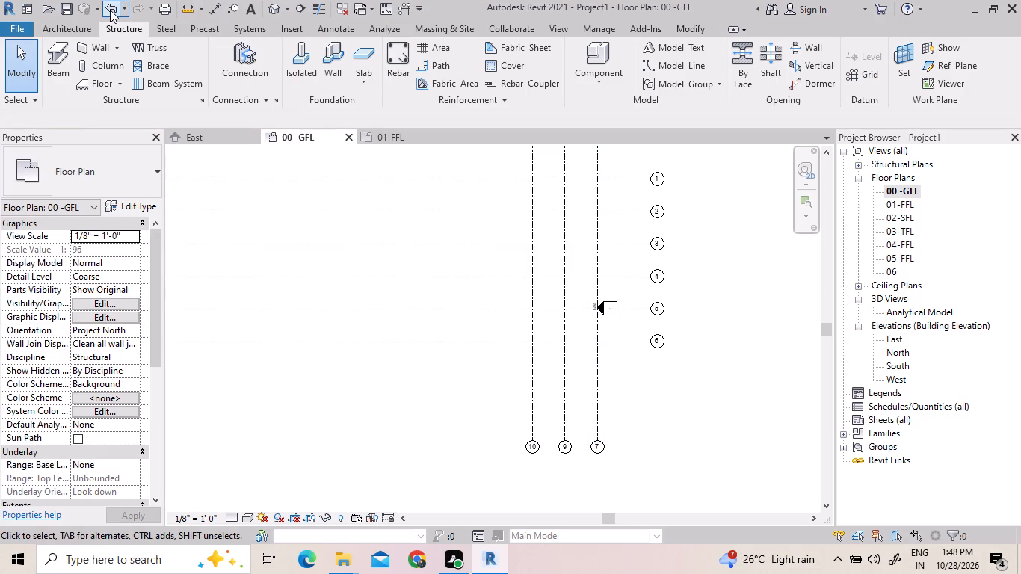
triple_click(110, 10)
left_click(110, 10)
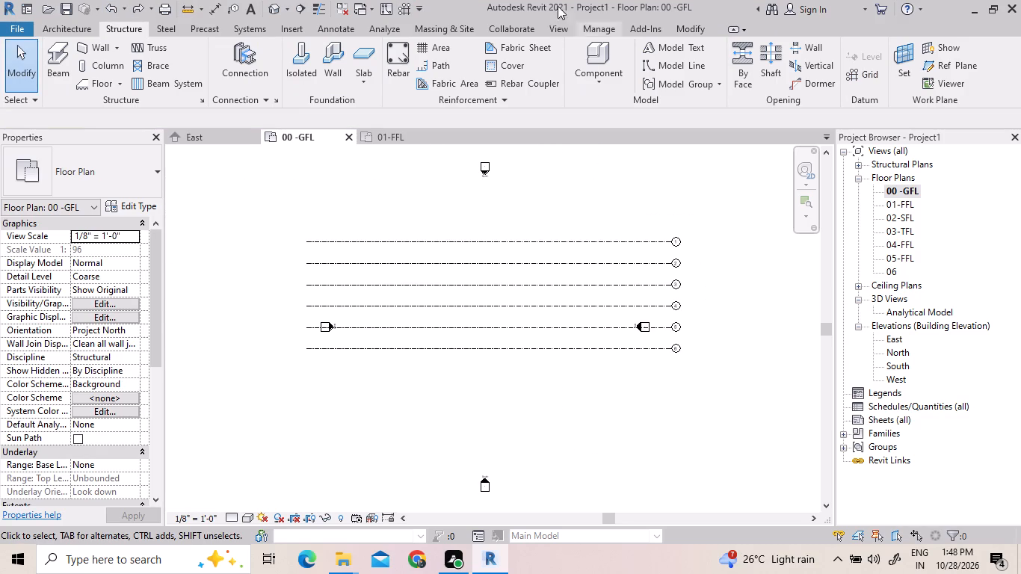
Draw a new vertical grid line with a 0' 0" offset from below grid 6 to above grid 1, near their bubble ends.
left_click(857, 75)
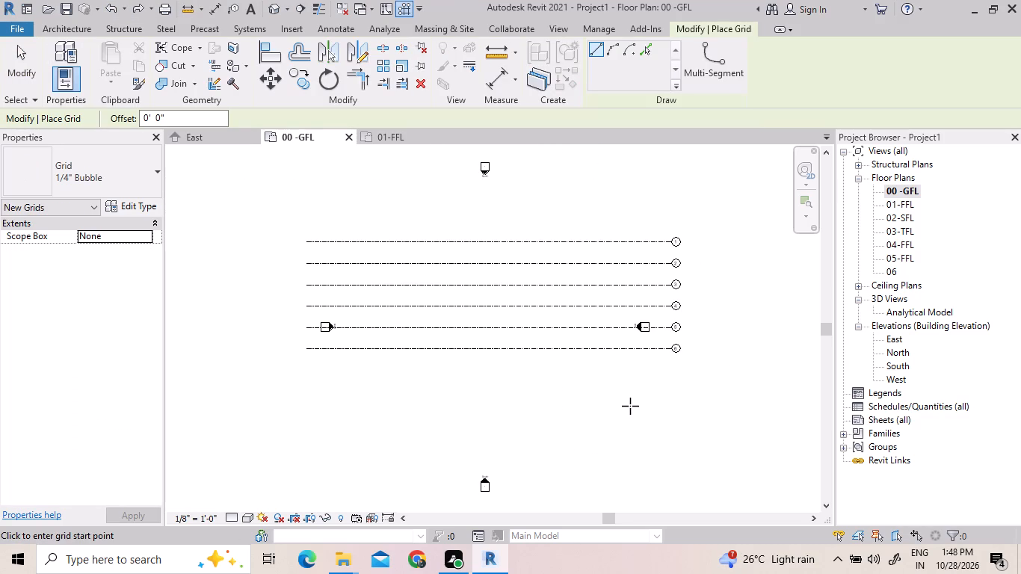
left_click(631, 406)
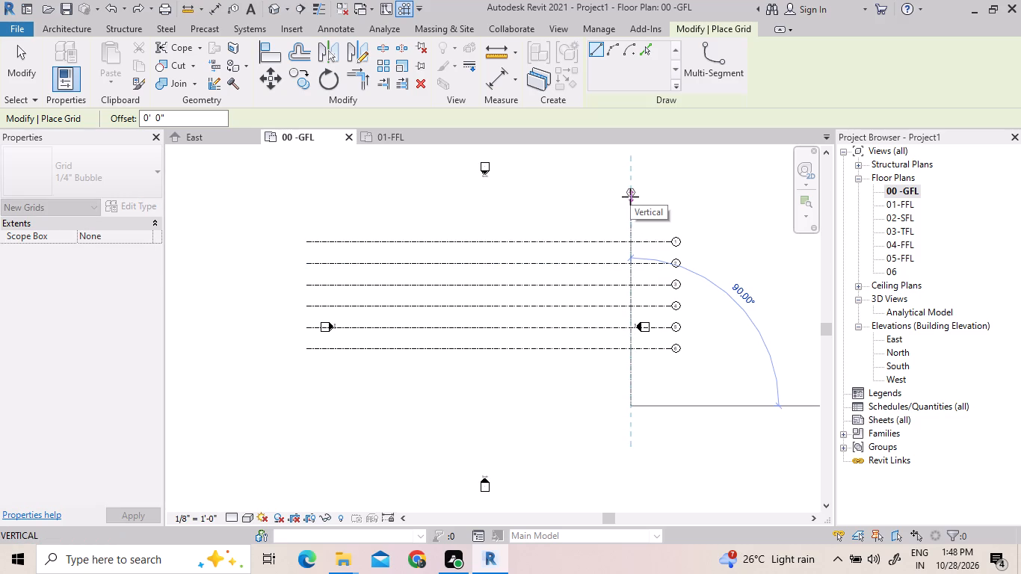
scroll(630, 197, "up", 4)
scroll(620, 201, "down", 2)
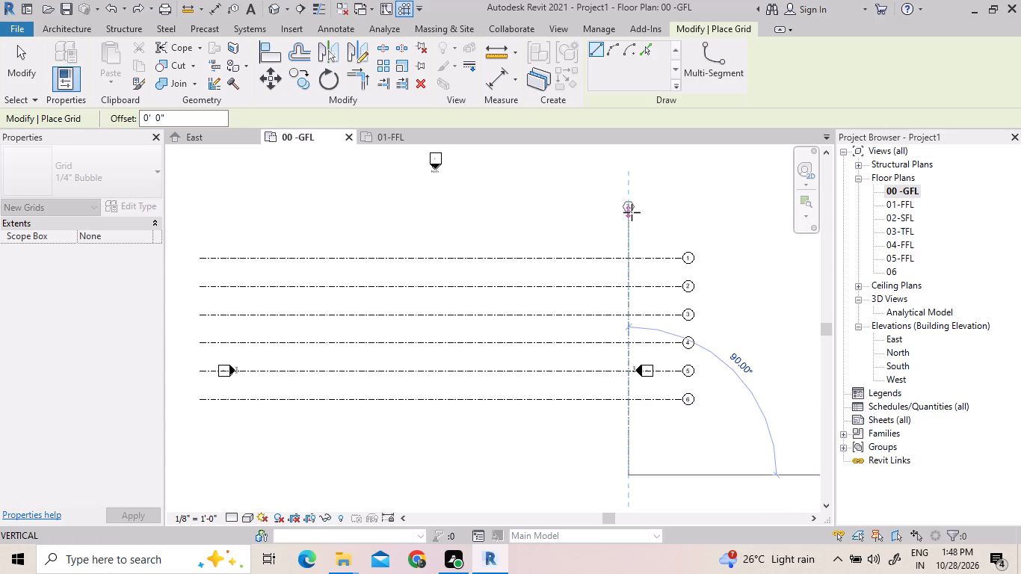
scroll(632, 212, "up", 3)
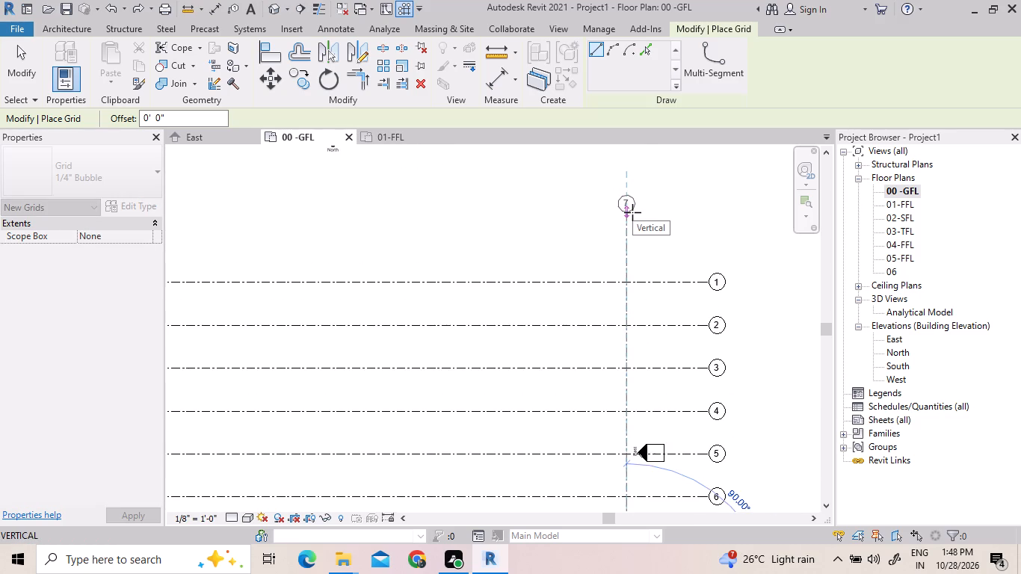
left_click(632, 212)
key("Escape")
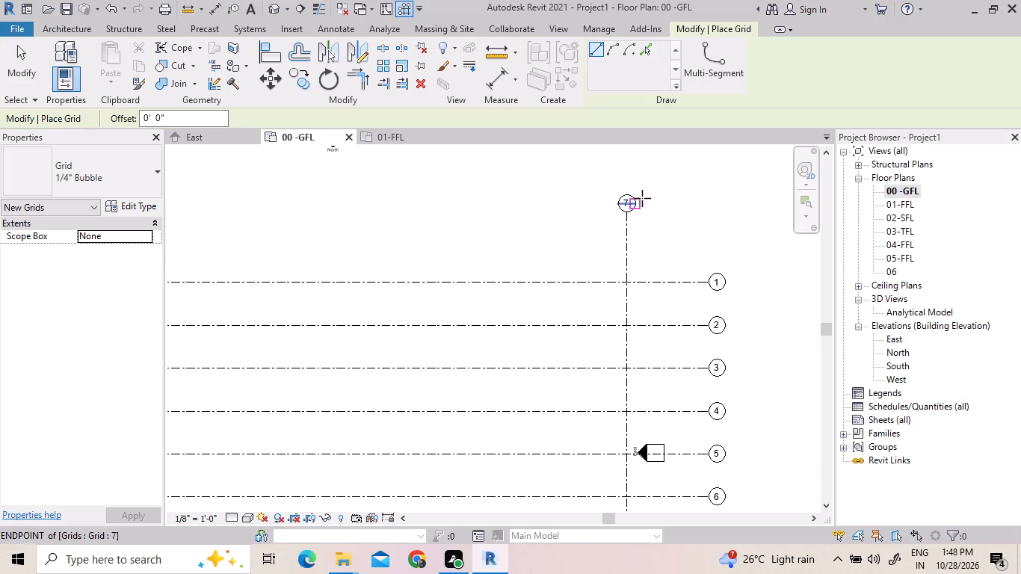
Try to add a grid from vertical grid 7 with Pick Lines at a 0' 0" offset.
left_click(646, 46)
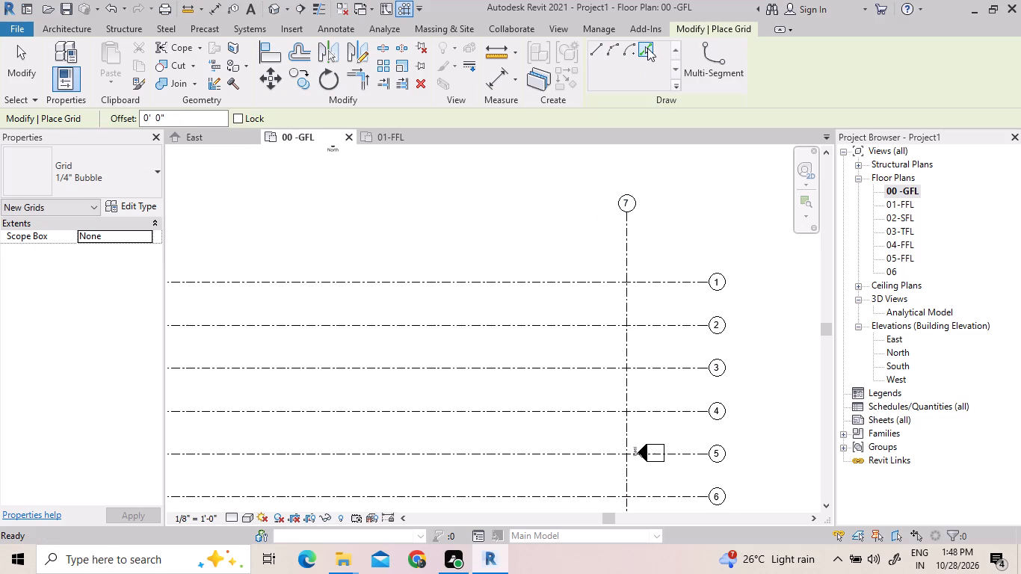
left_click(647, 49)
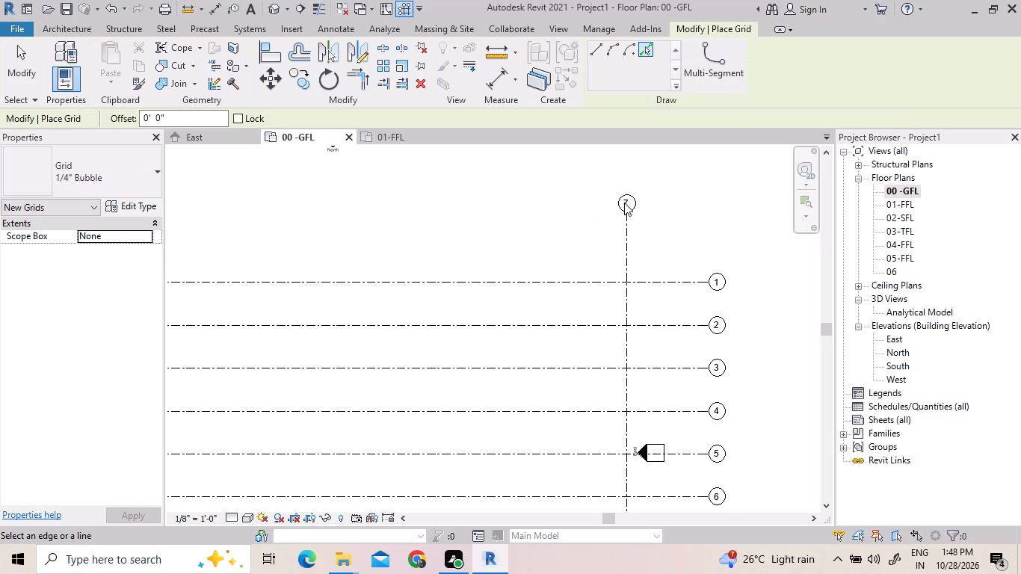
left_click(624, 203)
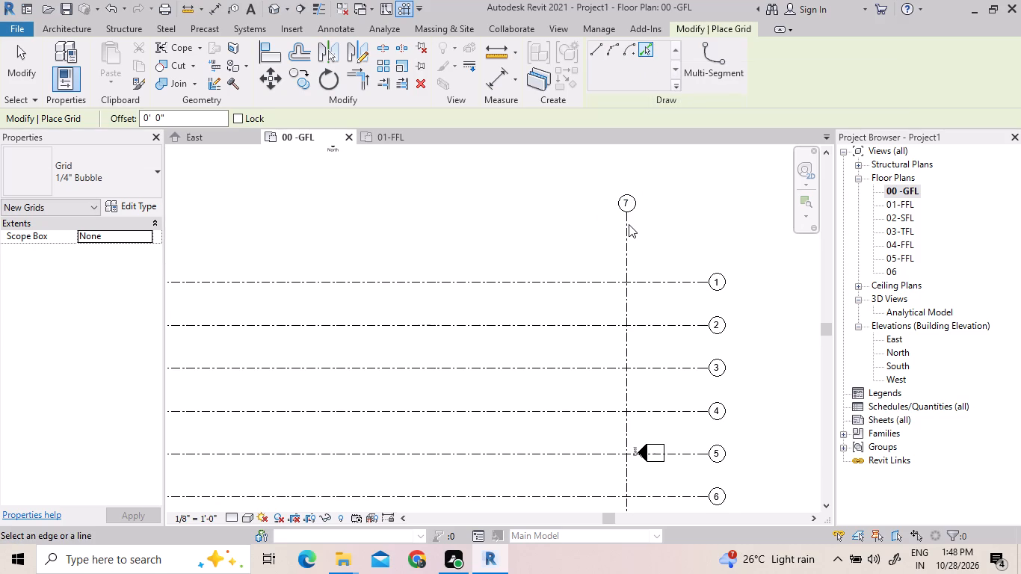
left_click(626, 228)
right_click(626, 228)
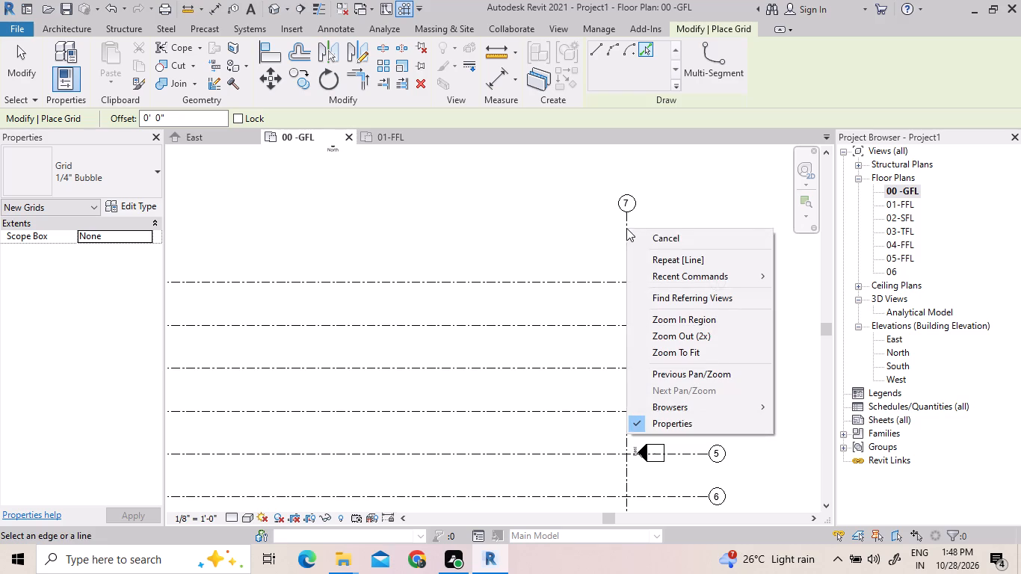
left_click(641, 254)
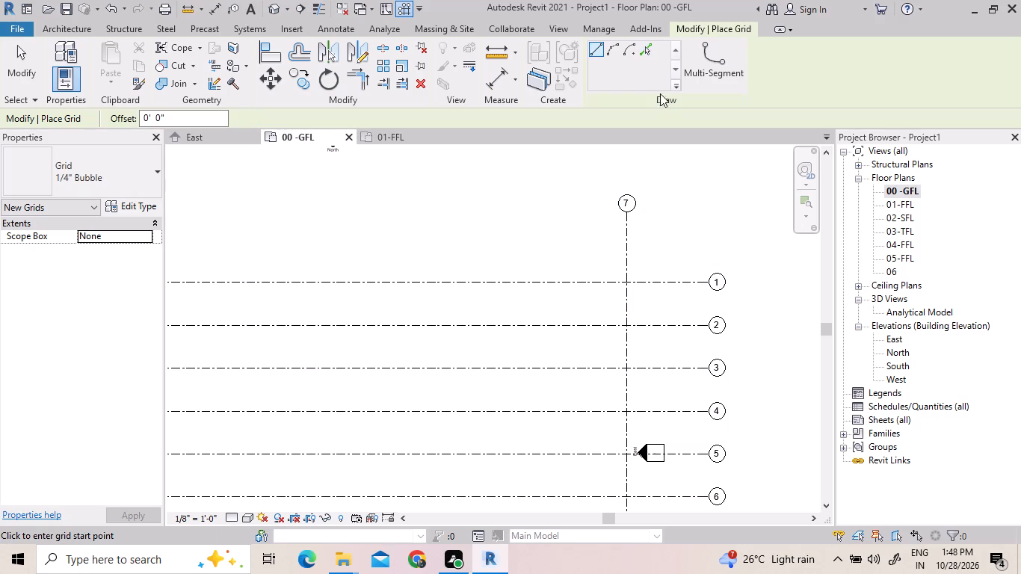
Switch grid placement to Pick Lines and set its offset to 10' 0".
left_click(646, 53)
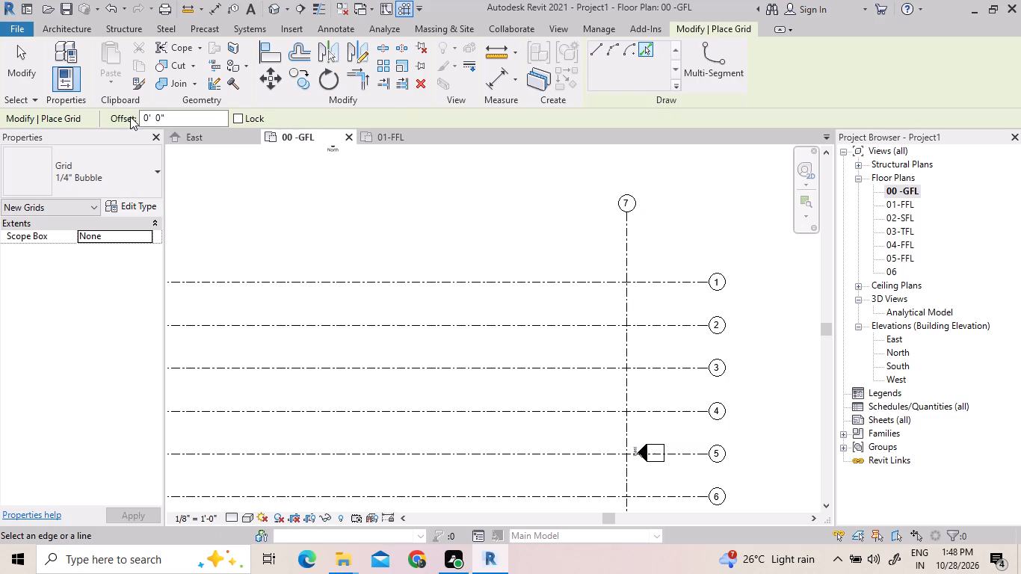
left_click(148, 113)
key("BackSpace")
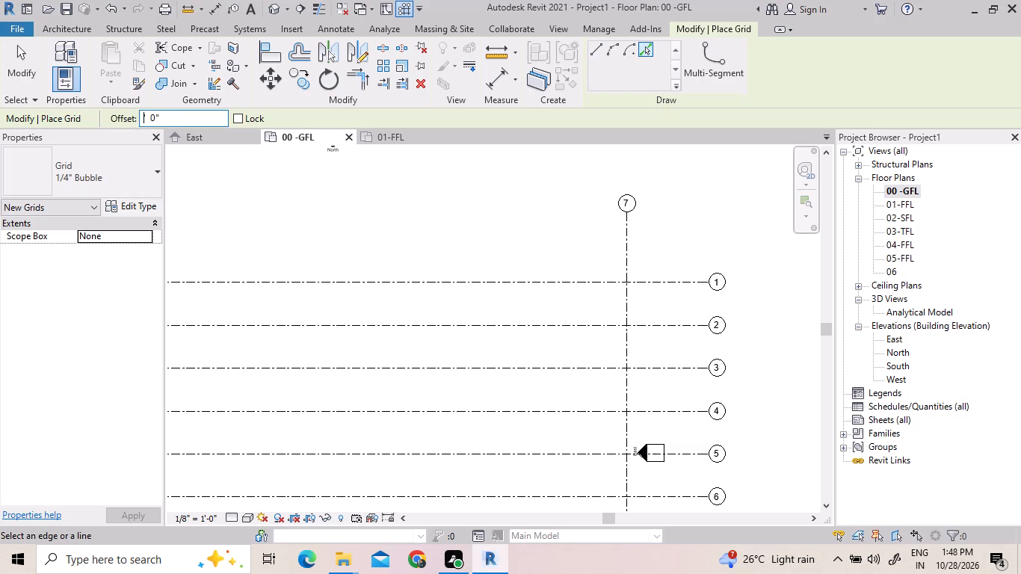
left_click(148, 114)
type("10")
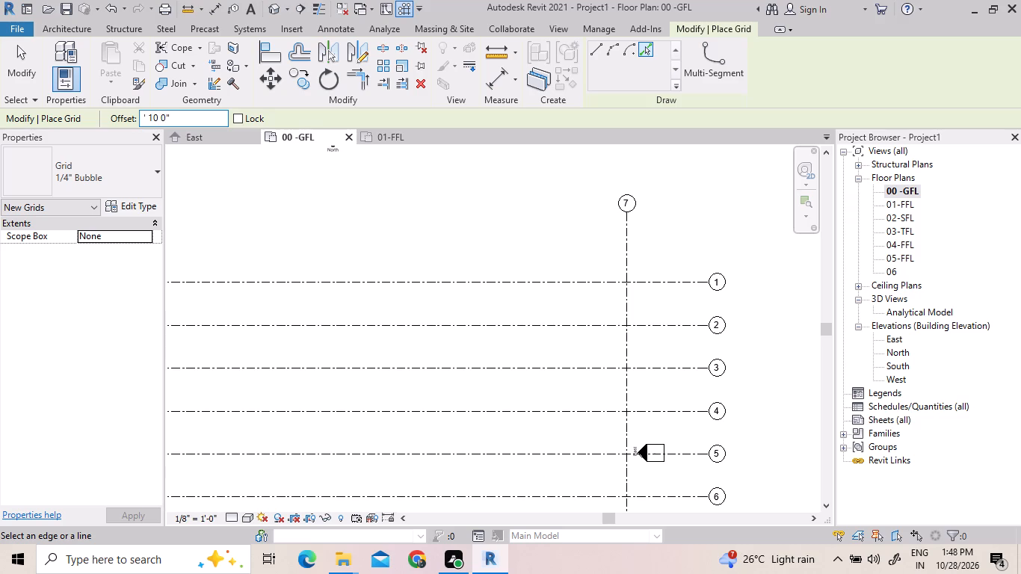
key("BackSpace")
key("BackSpace")
key("BackSpace")
double_click(162, 114)
key("BackSpace")
key("BackSpace")
key("BackSpace")
key("BackSpace")
key("1")
type("0'")
key("Return")
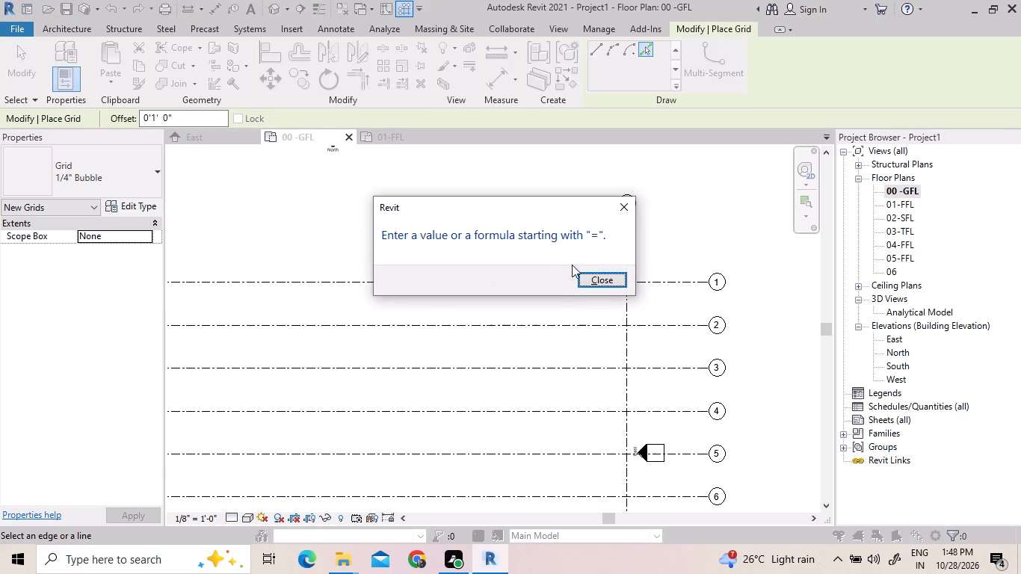
left_click(587, 285)
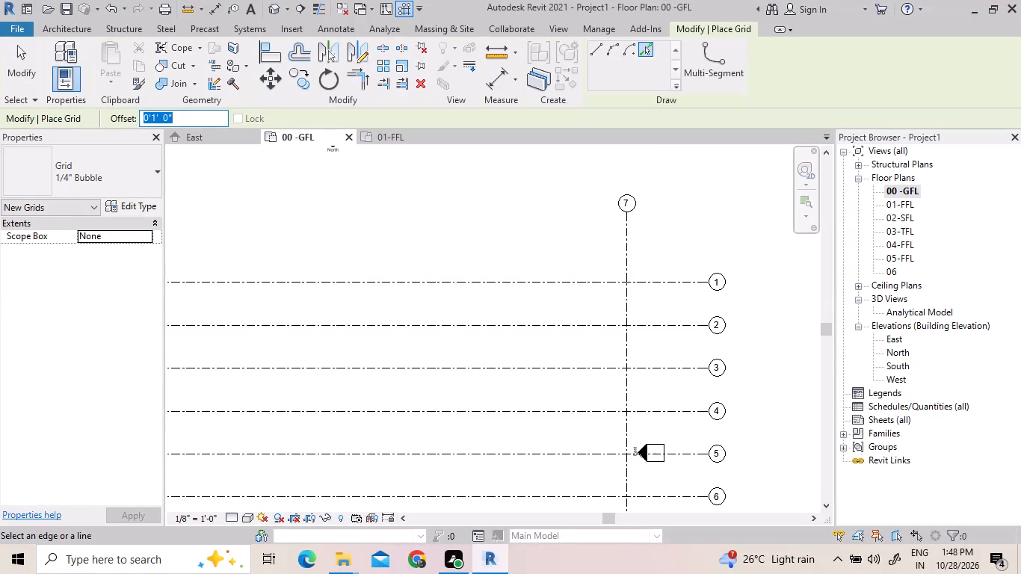
left_click(155, 114)
key("BackSpace")
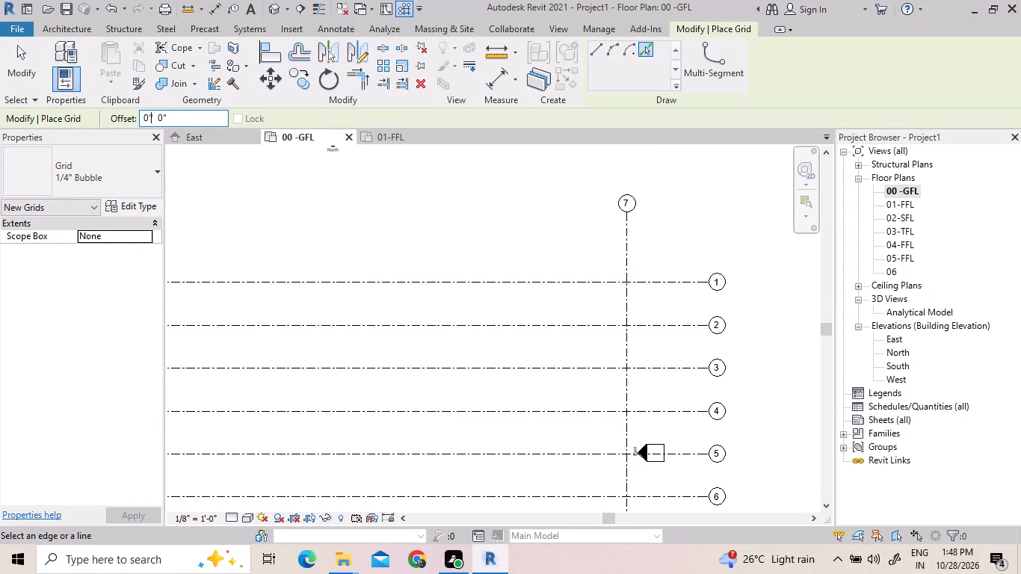
left_click(156, 115)
key("BackSpace")
key("BackSpace")
key("BackSpace")
key("BackSpace")
key("BackSpace")
key("BackSpace")
type("10'")
key("Return")
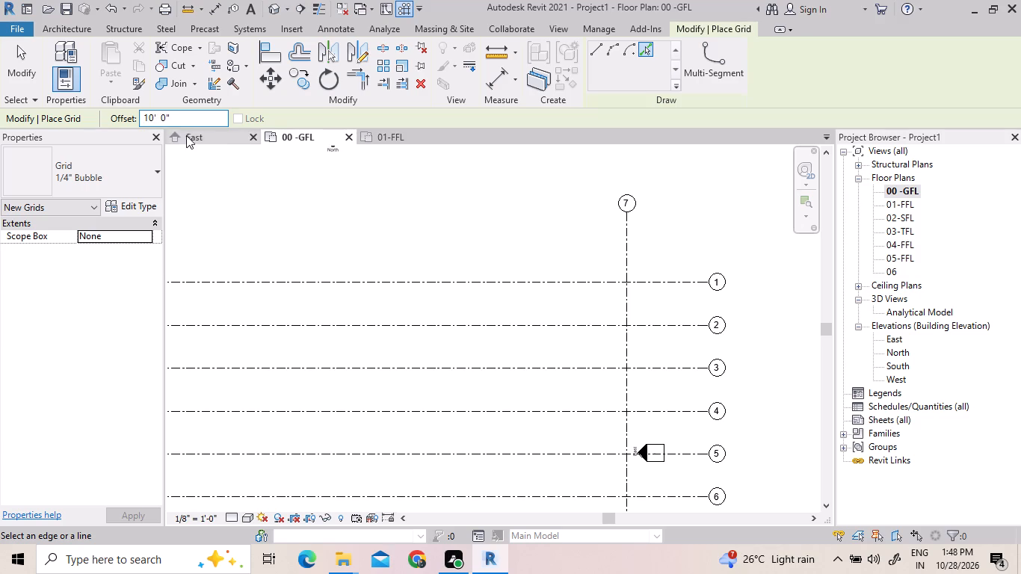
Add five successive vertical grids spaced 10' 0" apart, starting from vertical grid 7 and moving away from the horizontal grids' bubbles.
left_click(623, 203)
scroll(580, 212, "down", 1)
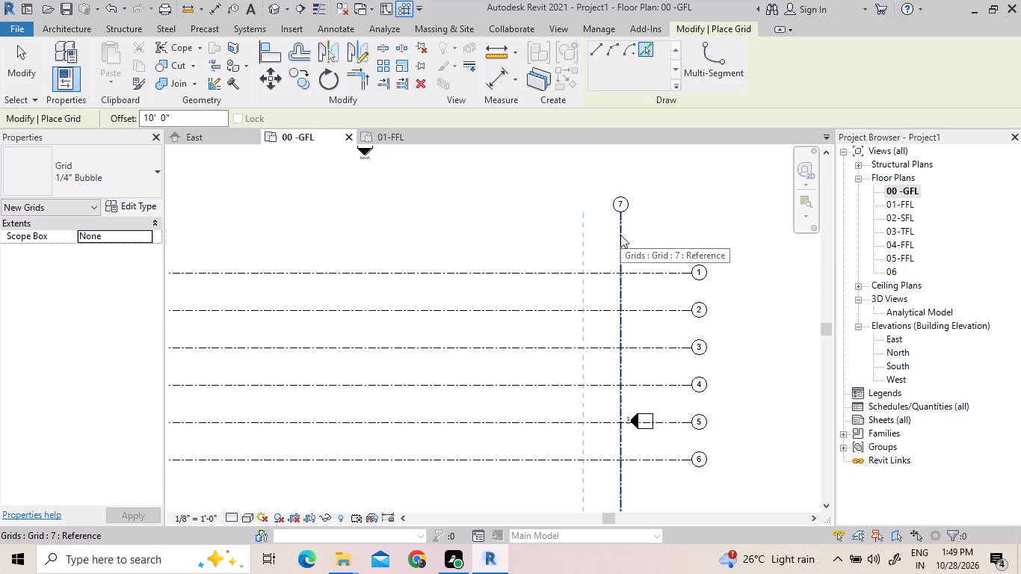
left_click(620, 235)
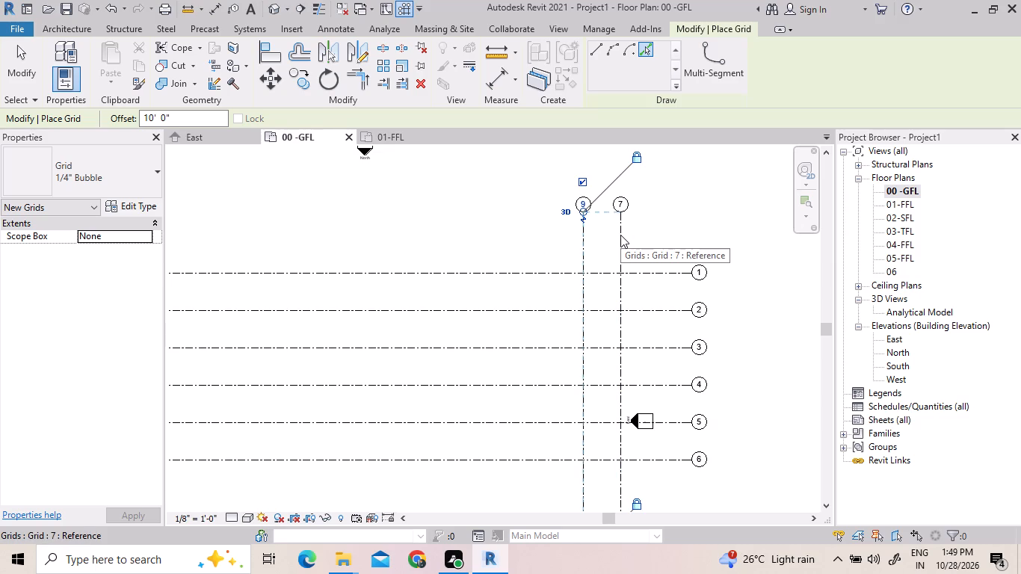
left_click(579, 247)
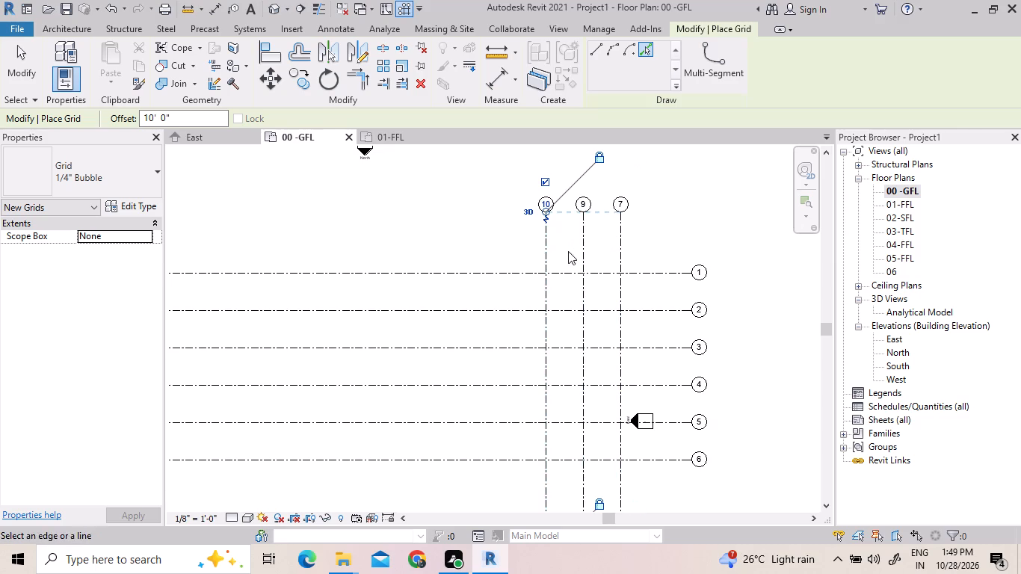
left_click(543, 258)
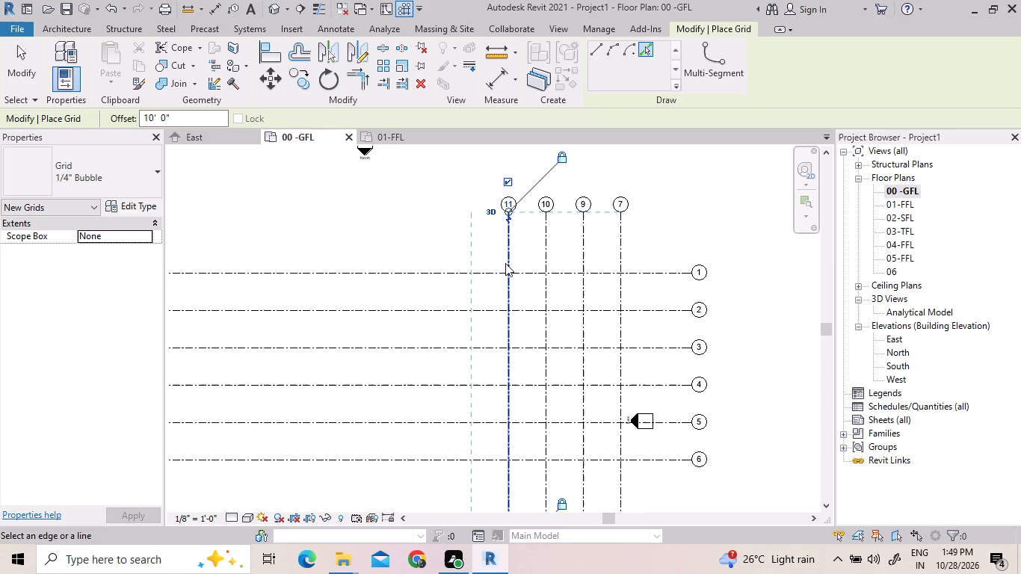
left_click(505, 263)
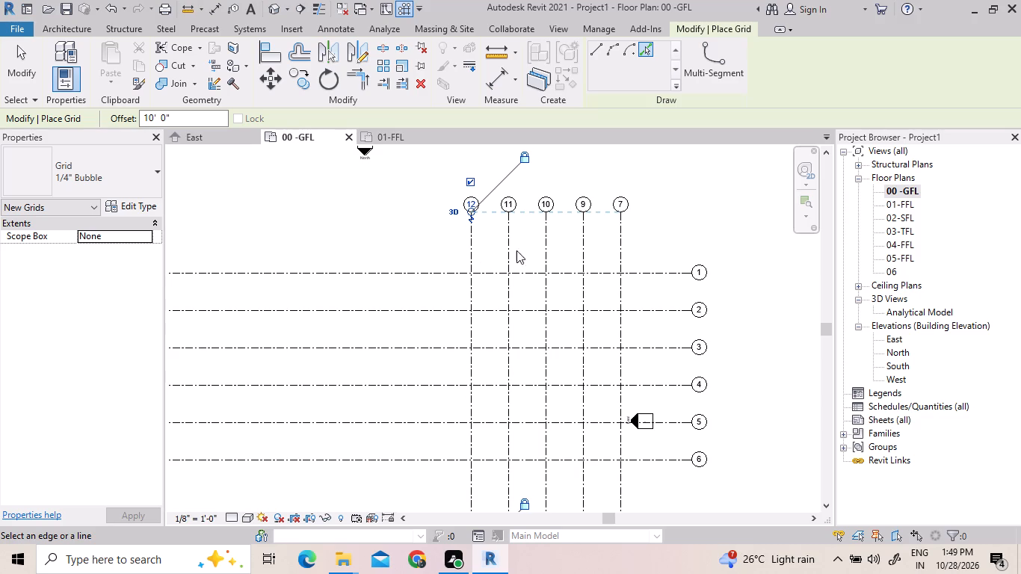
left_click(466, 253)
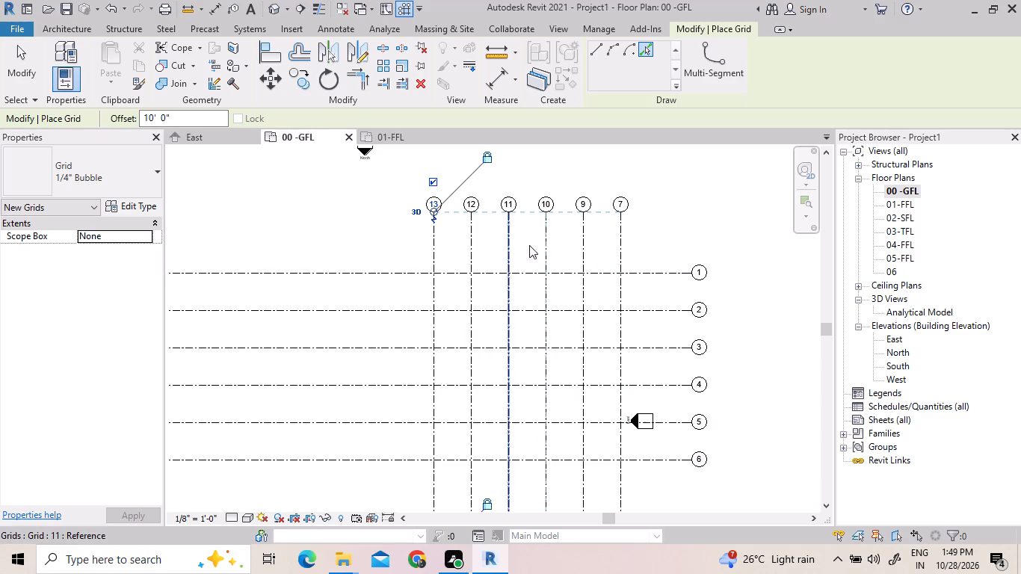
key("Escape")
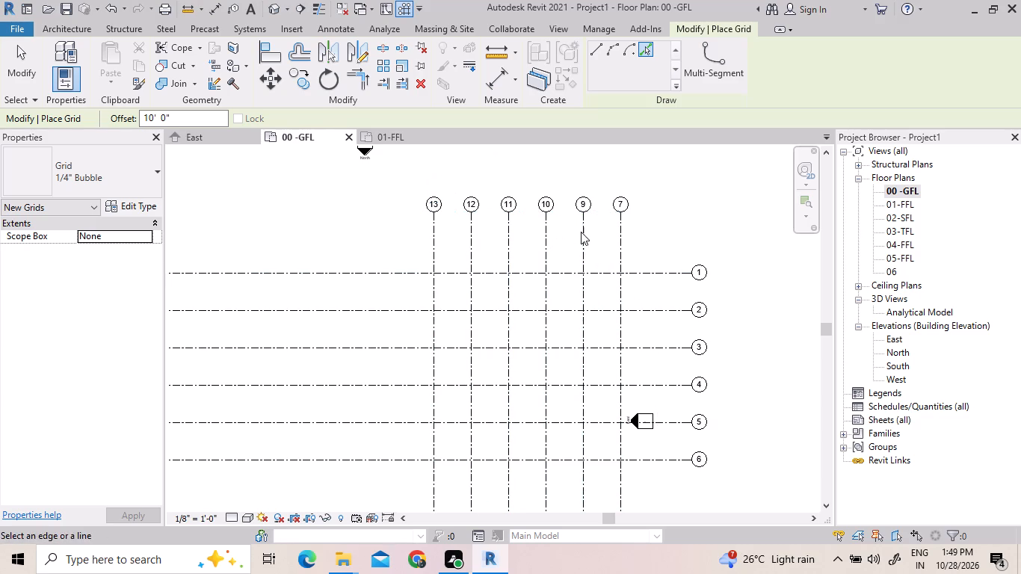
Add one more vertical grid offset 10' 0" from vertical grid 7 on the side toward the horizontal grids' bubbles.
left_click(622, 232)
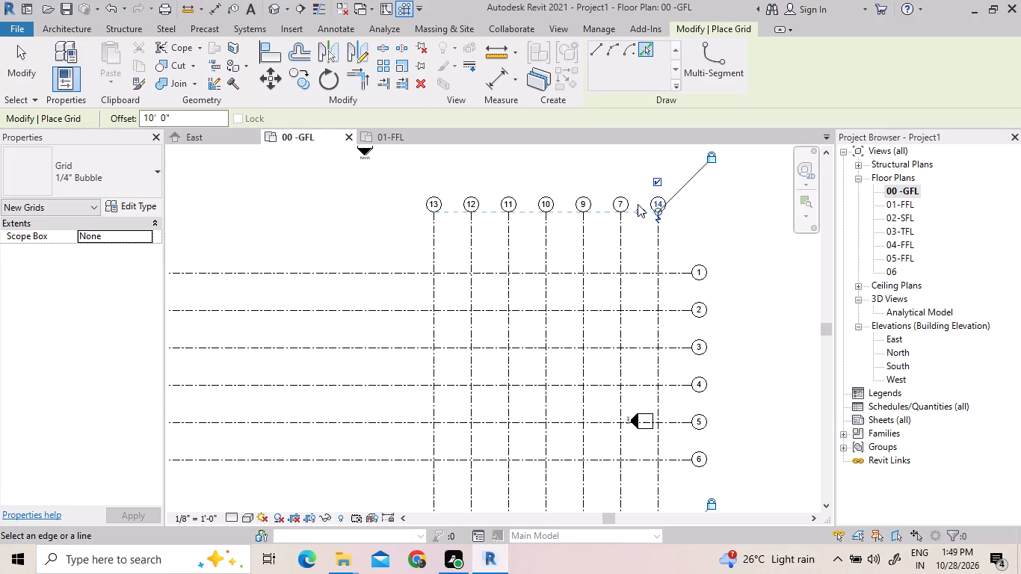
scroll(638, 204, "up", 8)
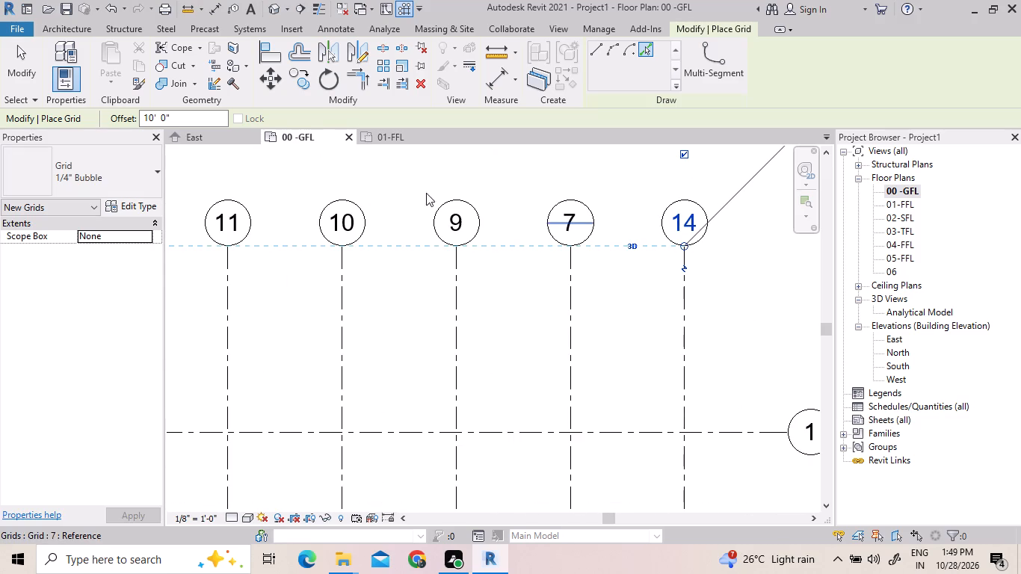
Undo the last added vertical grid, the one beside grid 7 toward the horizontal grids' bubbles, and end grid placement.
key("Escape")
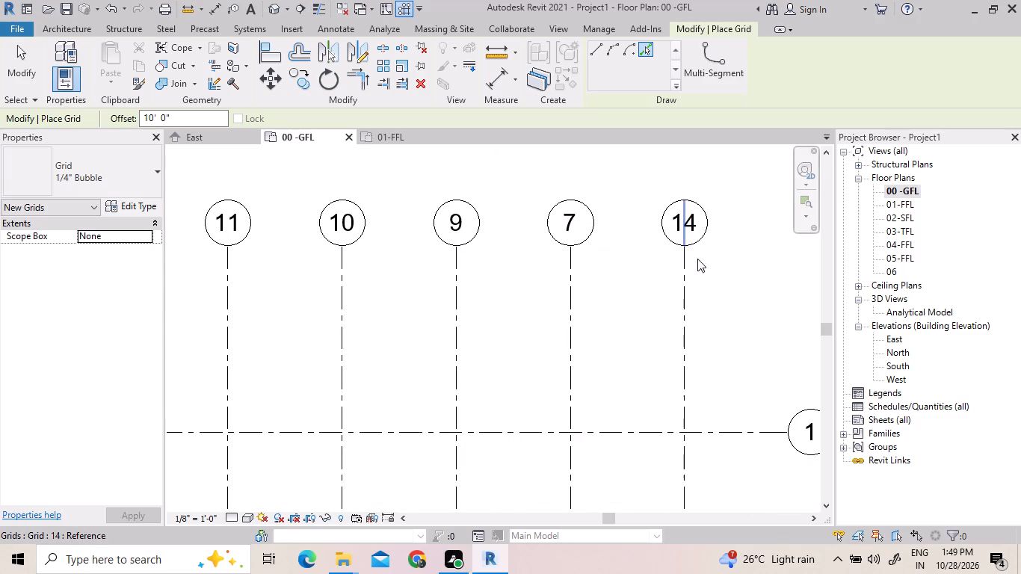
left_click_drag(715, 274, 639, 237)
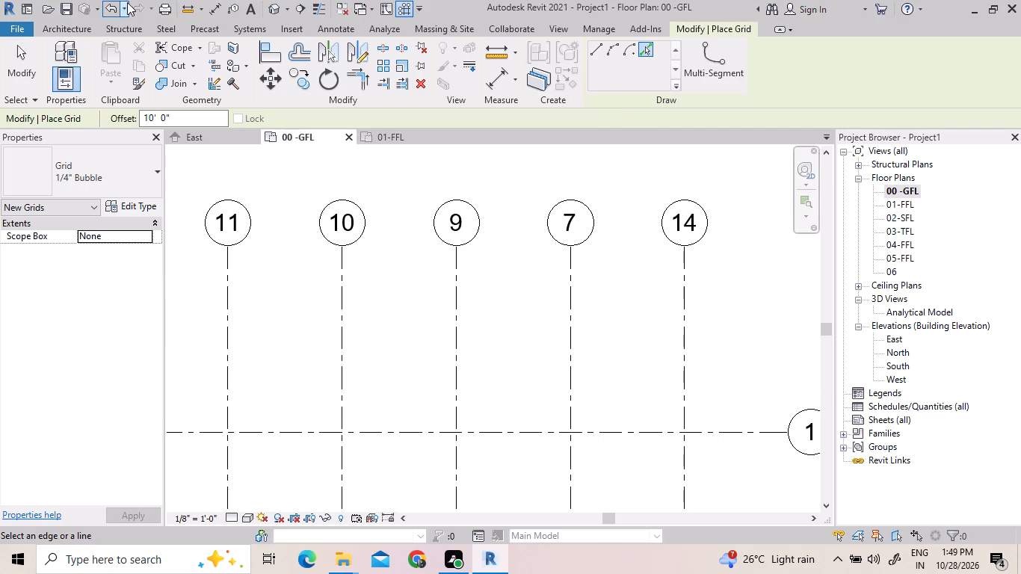
left_click(115, 10)
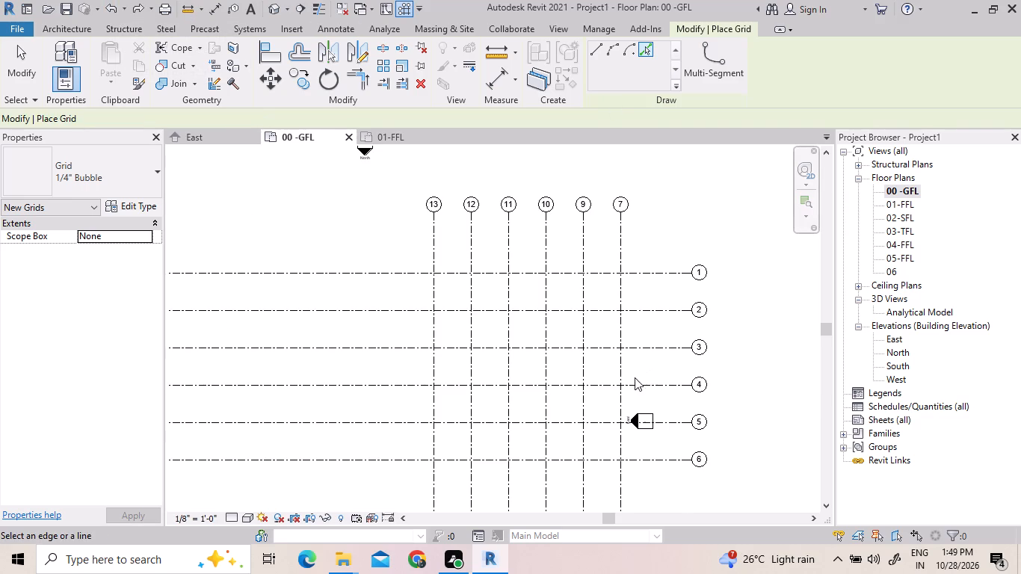
key("Escape")
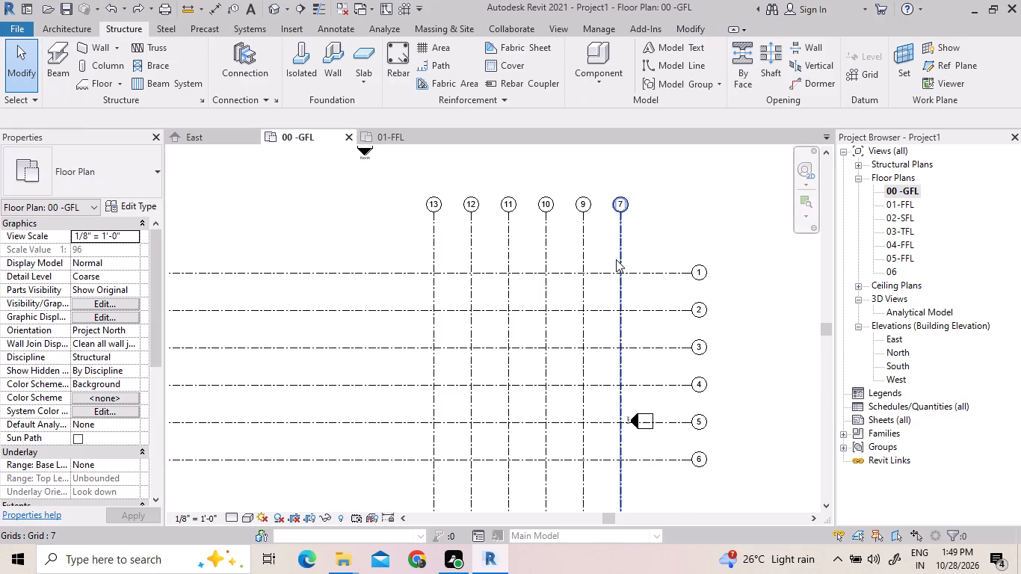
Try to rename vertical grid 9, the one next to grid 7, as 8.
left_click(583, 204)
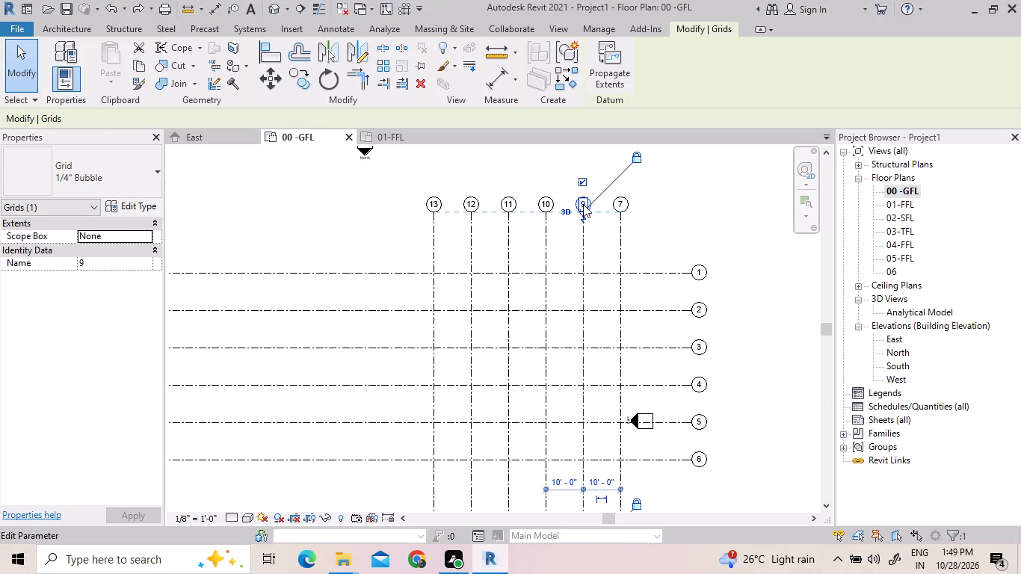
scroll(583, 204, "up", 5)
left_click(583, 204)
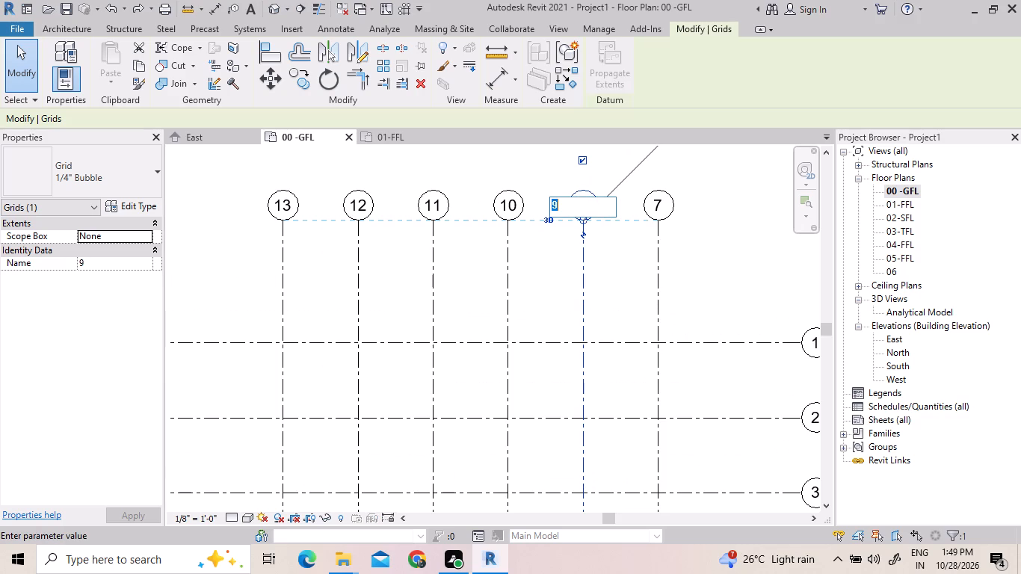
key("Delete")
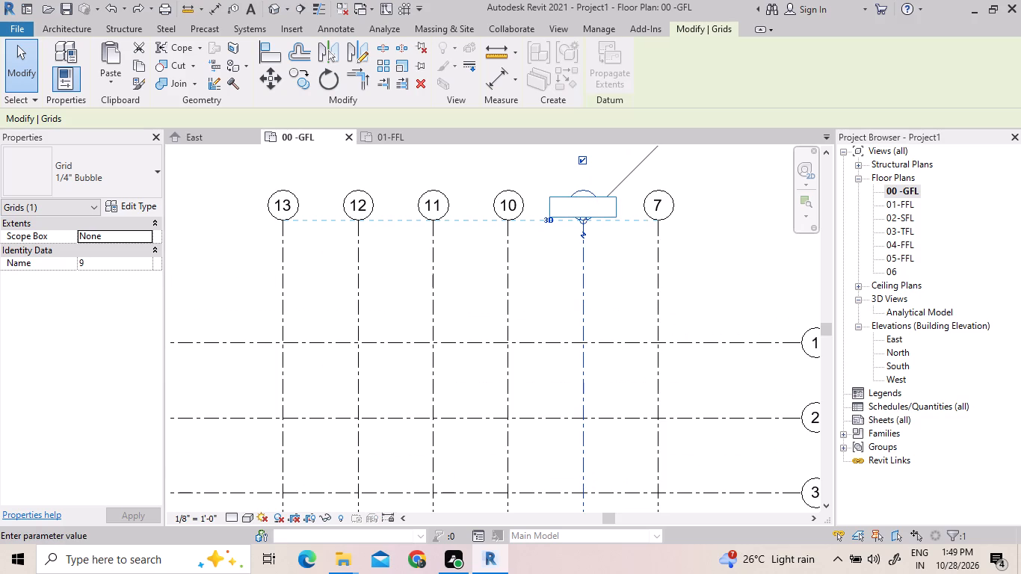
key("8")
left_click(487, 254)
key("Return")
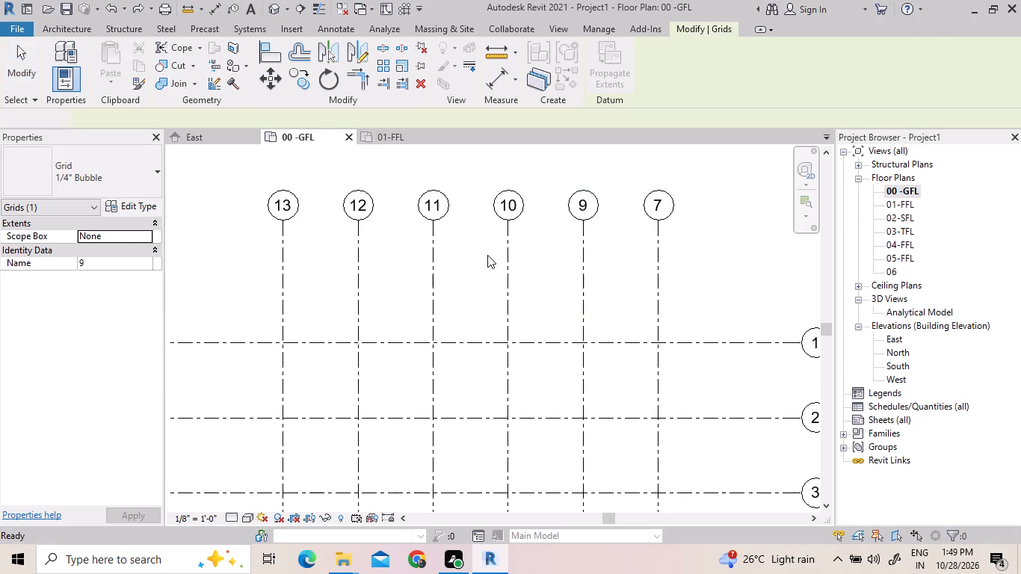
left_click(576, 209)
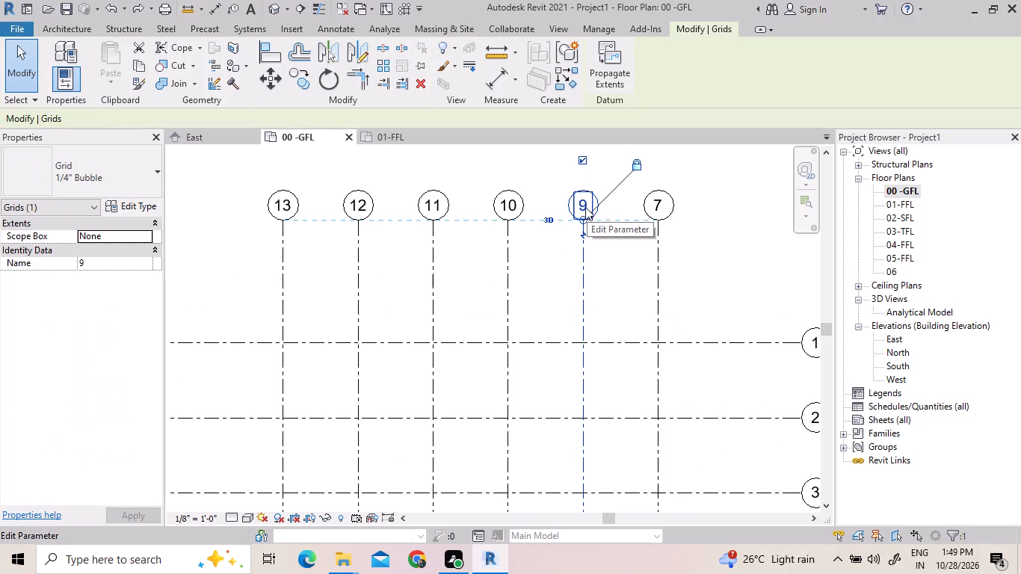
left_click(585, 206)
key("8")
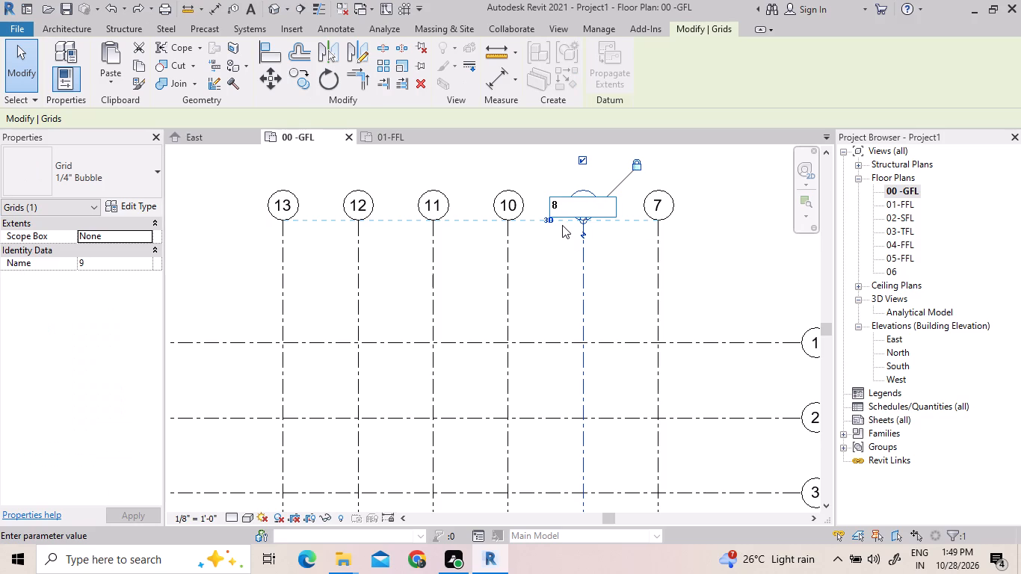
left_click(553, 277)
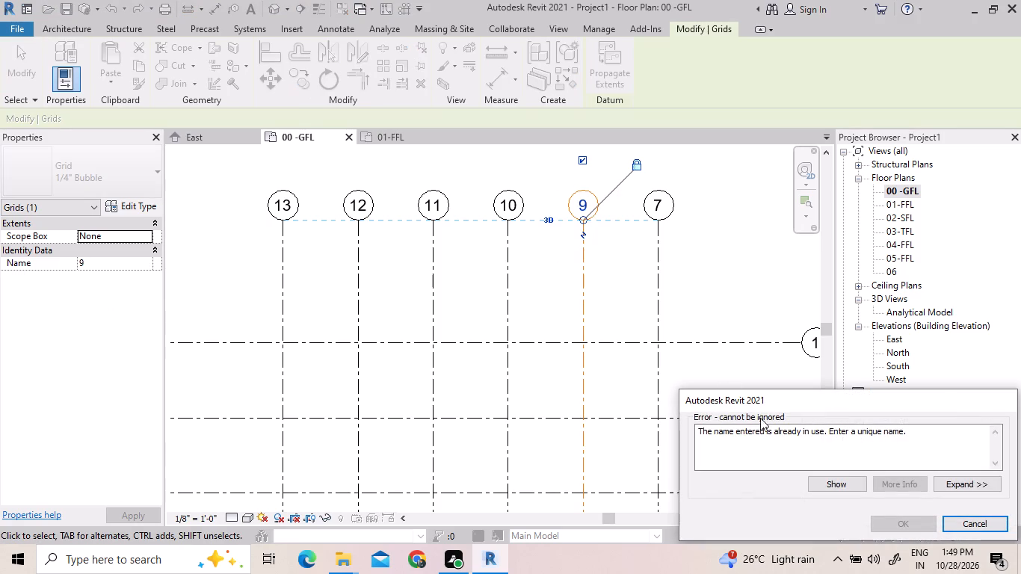
Examine the grid involved in the duplicate-name conflict in the 00 -GFL and 01-FFL floor plans, and cancel the rename.
left_click(845, 481)
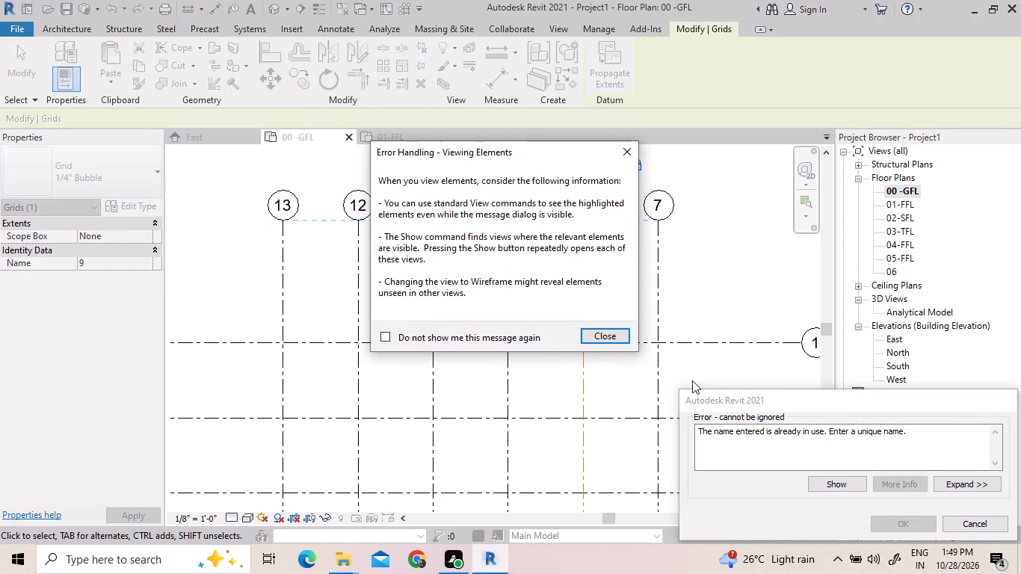
left_click(608, 331)
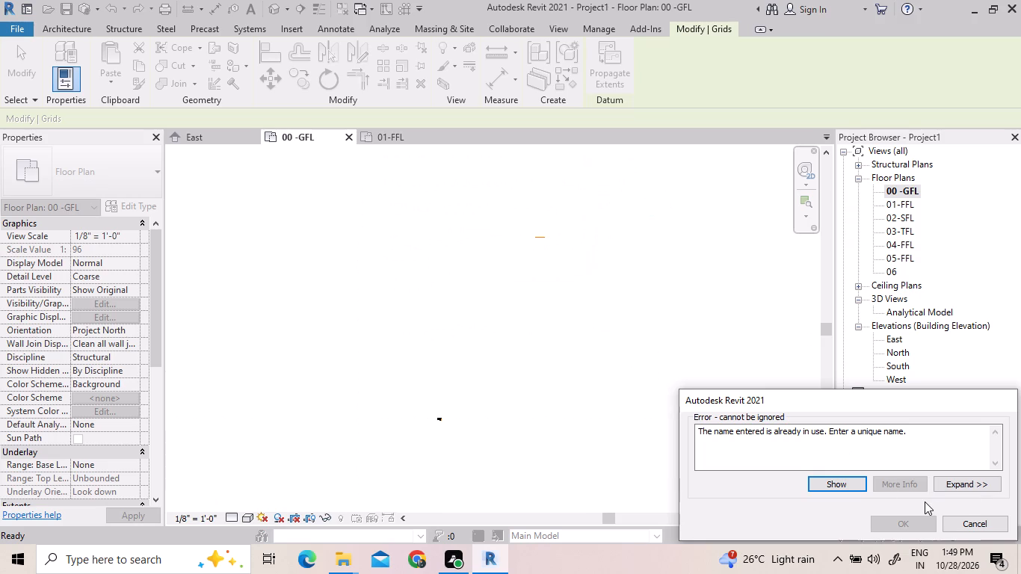
scroll(518, 351, "down", 2)
scroll(452, 395, "up", 19)
scroll(467, 428, "up", 11)
scroll(471, 365, "up", 3)
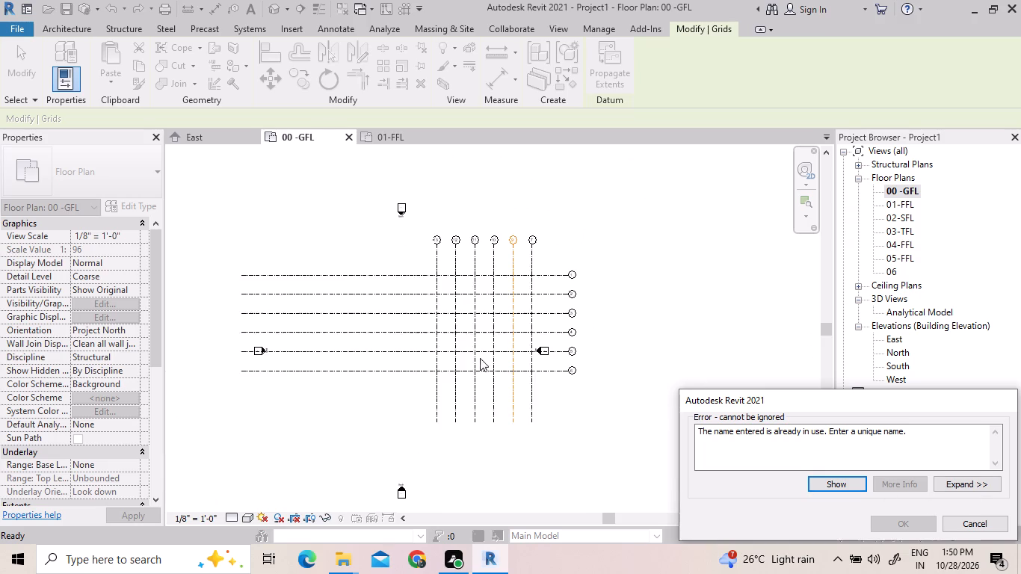
scroll(514, 268, "up", 4)
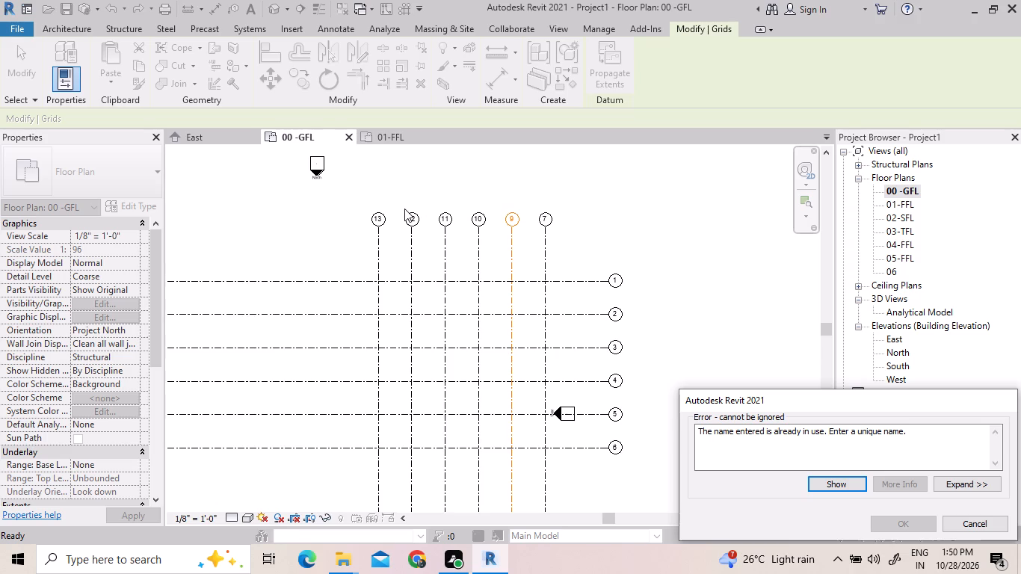
scroll(413, 234, "up", 3)
scroll(439, 227, "down", 3)
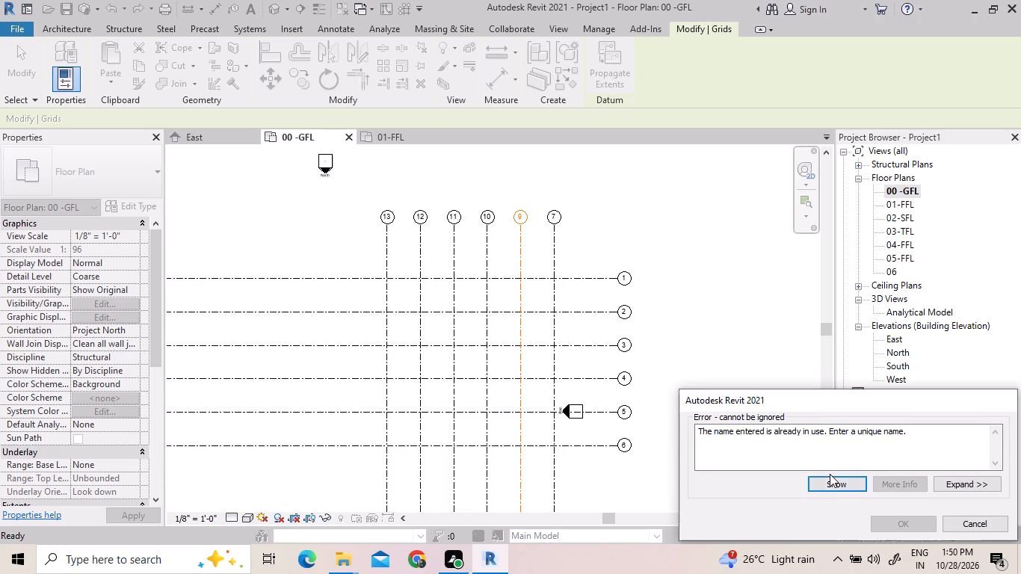
left_click(830, 477)
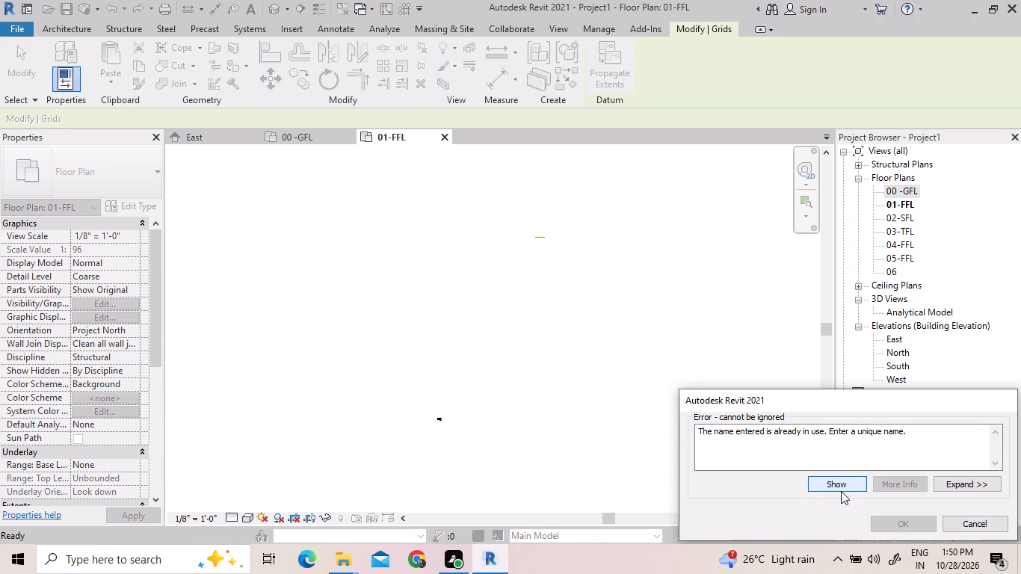
scroll(449, 422, "up", 7)
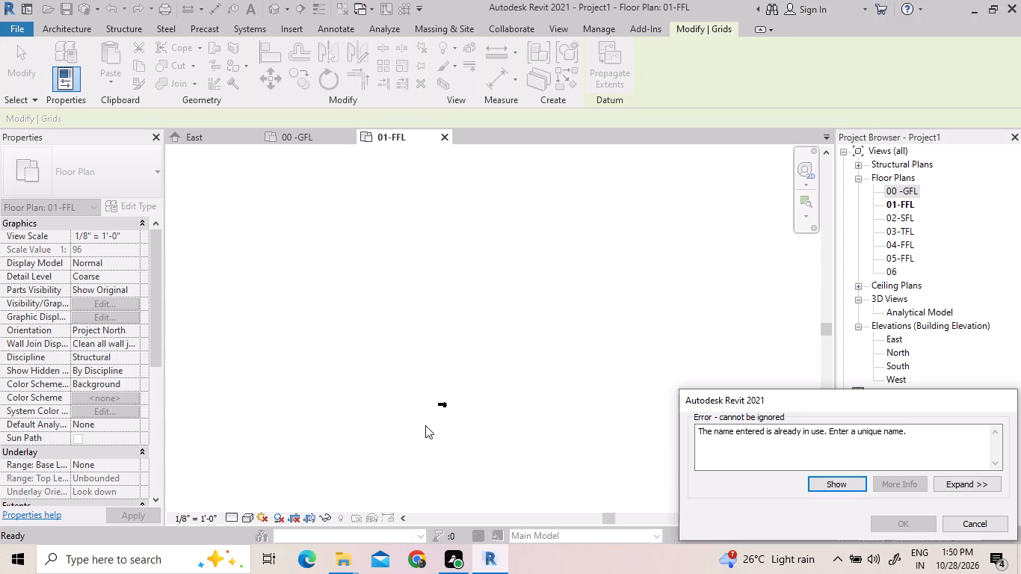
scroll(425, 425, "up", 12)
scroll(454, 368, "up", 4)
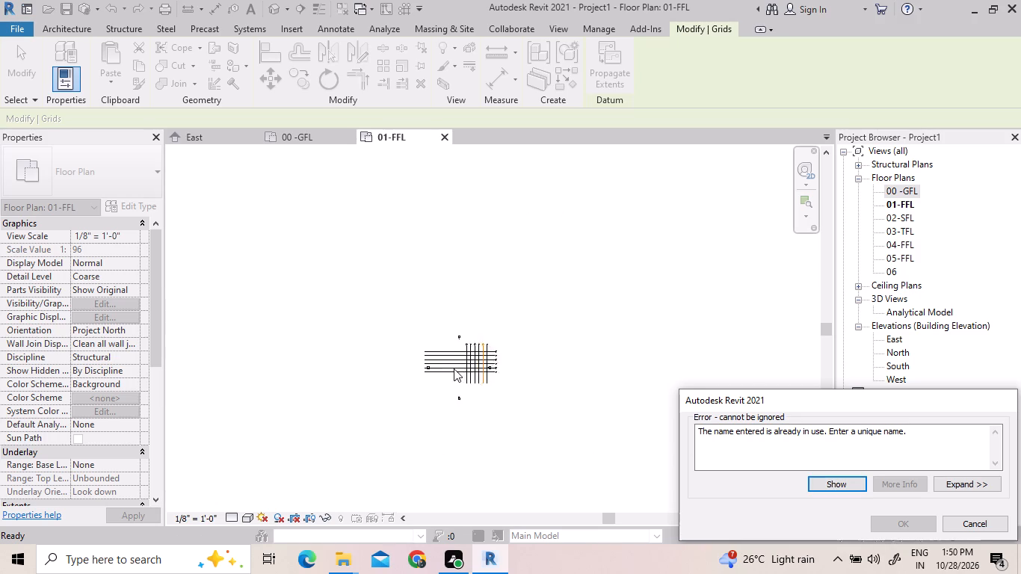
scroll(457, 358, "up", 10)
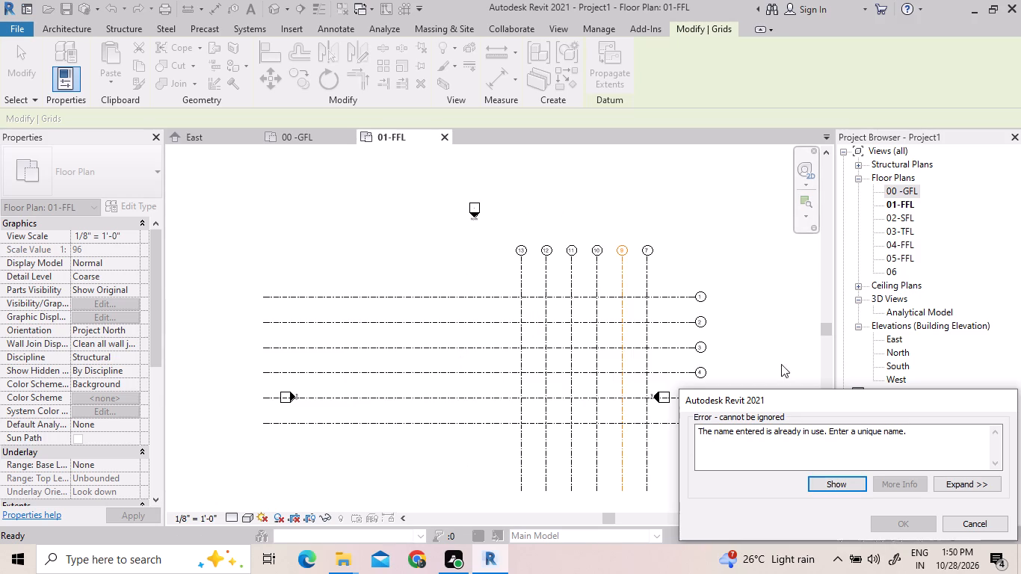
left_click(957, 524)
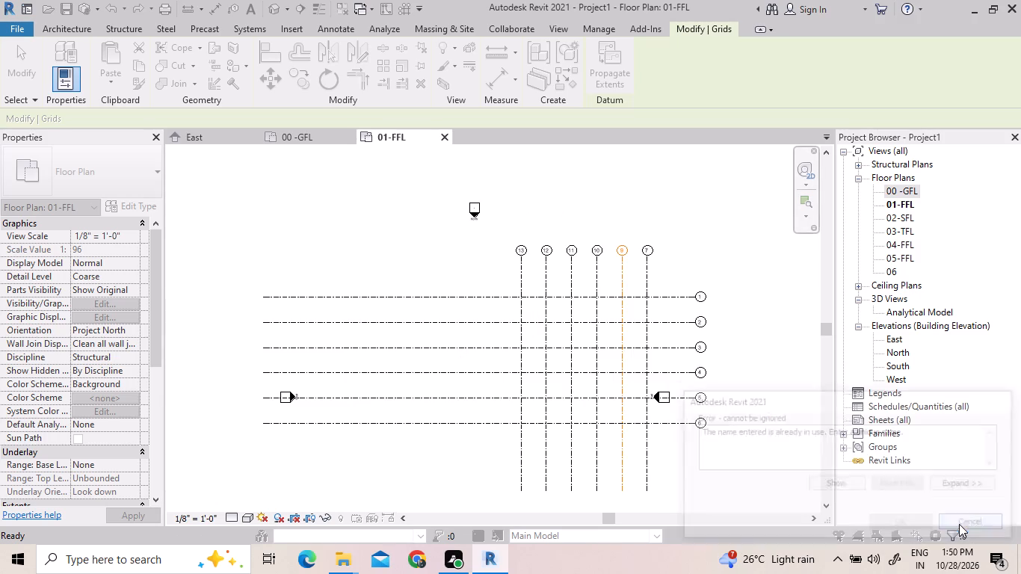
Delete vertical grid 7 in the 01-FFL floor plan.
scroll(609, 289, "up", 4)
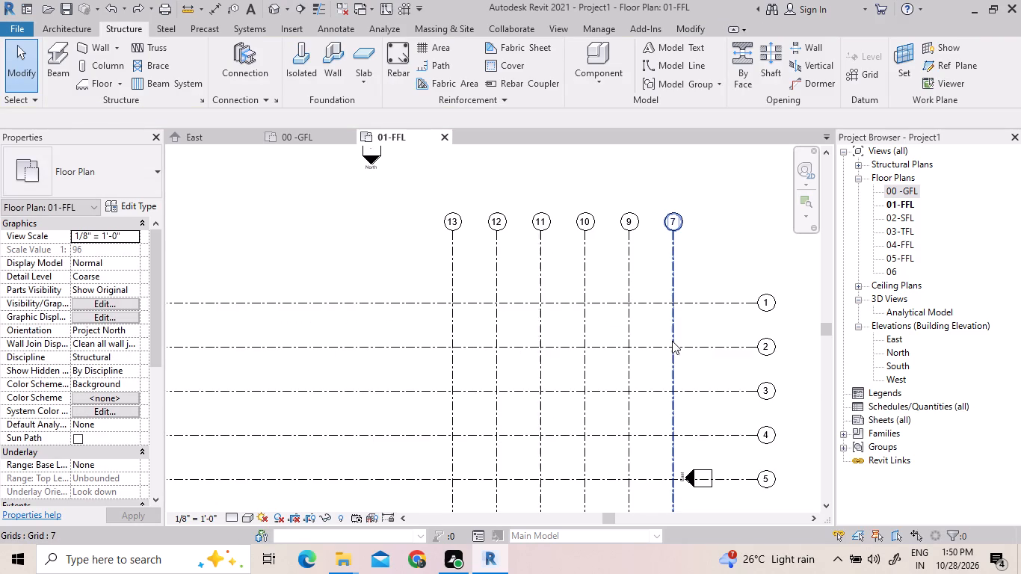
left_click(672, 341)
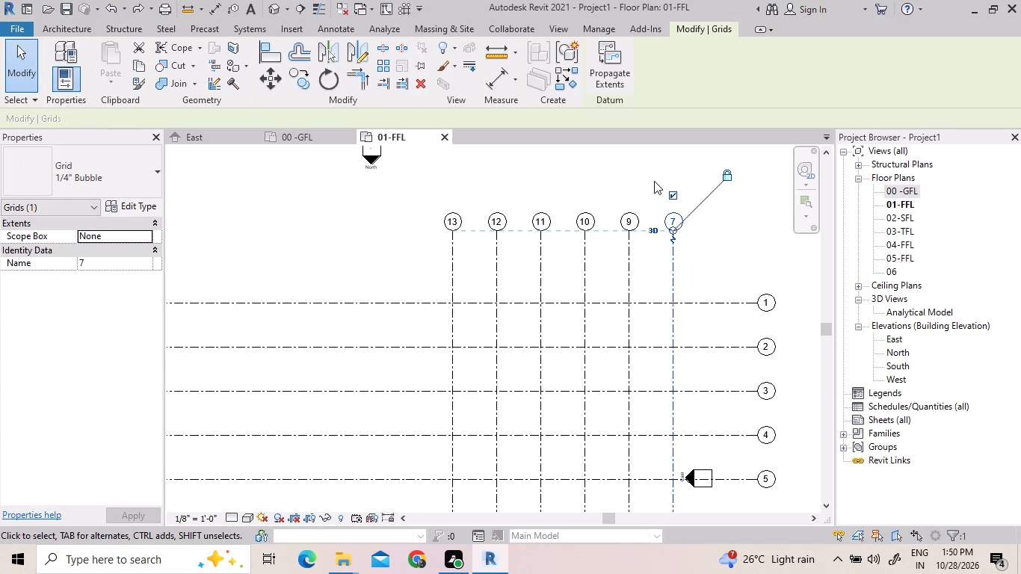
scroll(639, 197, "up", 6)
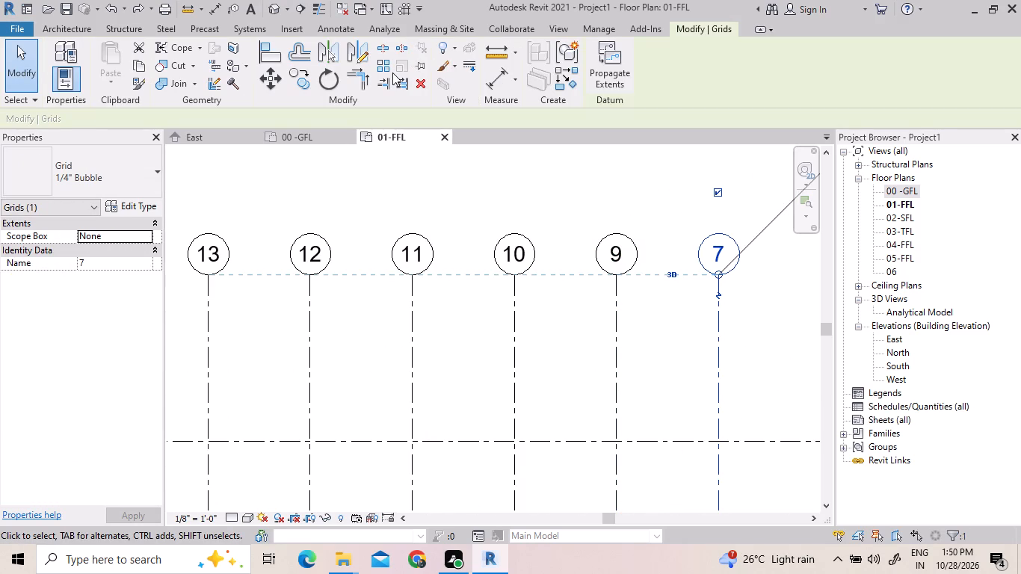
left_click(422, 85)
triple_click(422, 85)
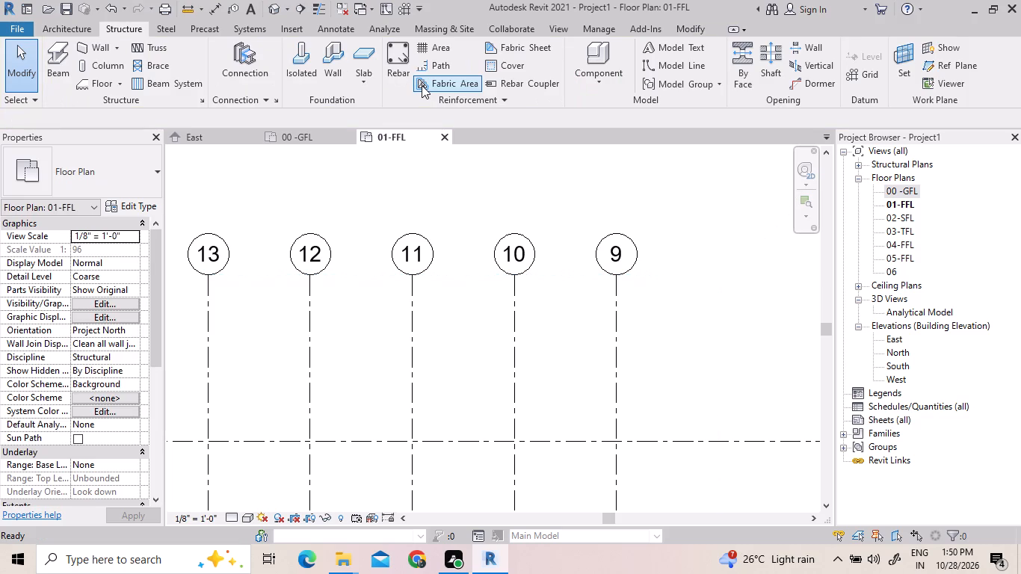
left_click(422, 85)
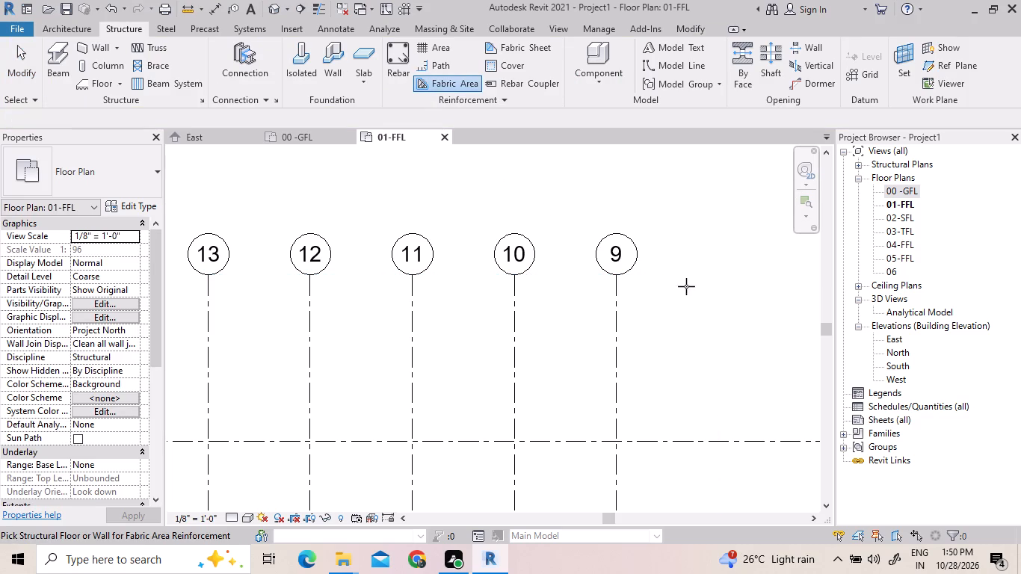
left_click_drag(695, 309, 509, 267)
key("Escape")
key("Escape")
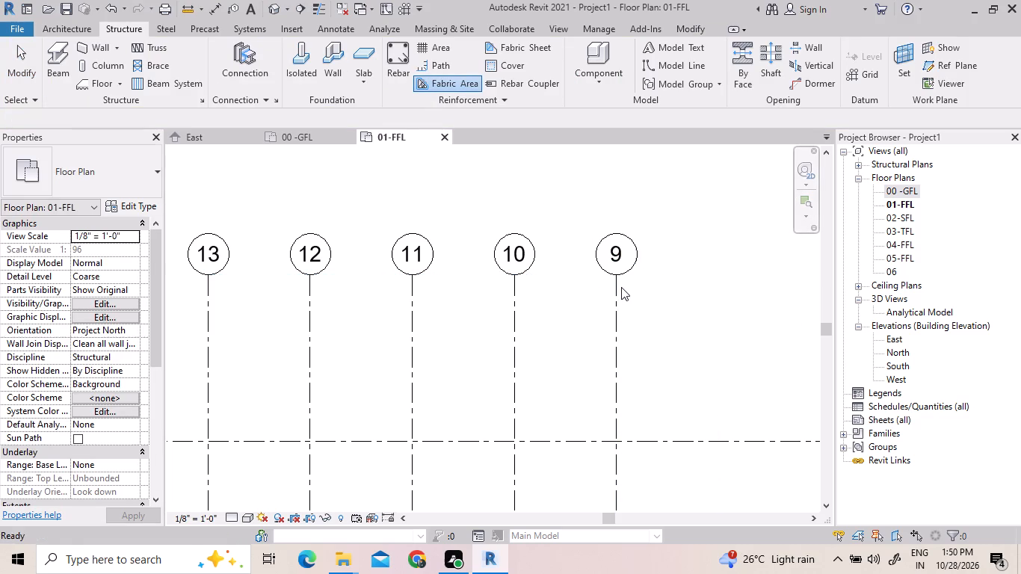
Select all the remaining vertical grids, 9 to 13, in the 00 -GFL floor plan.
left_click(327, 134)
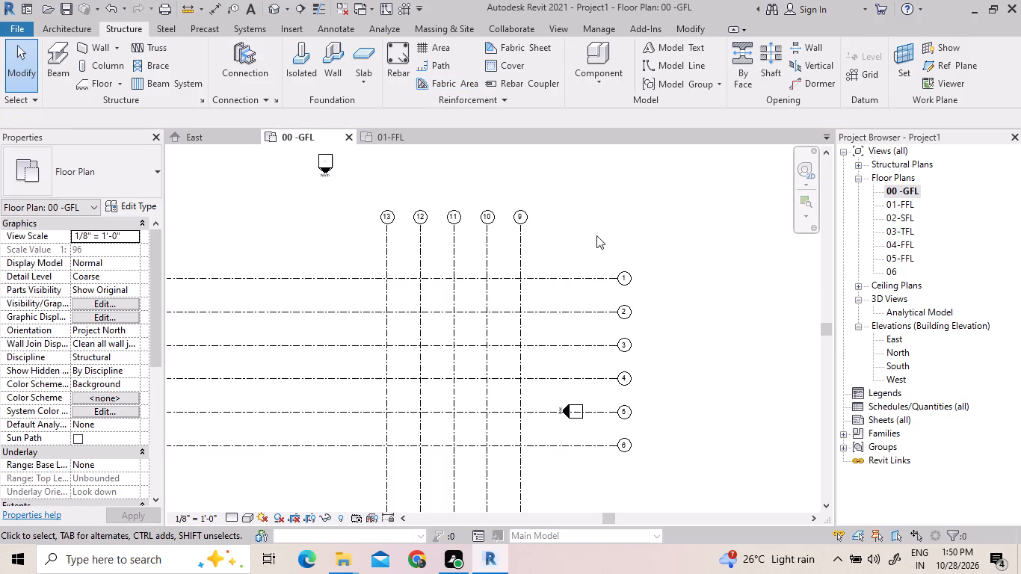
left_click_drag(594, 257, 357, 189)
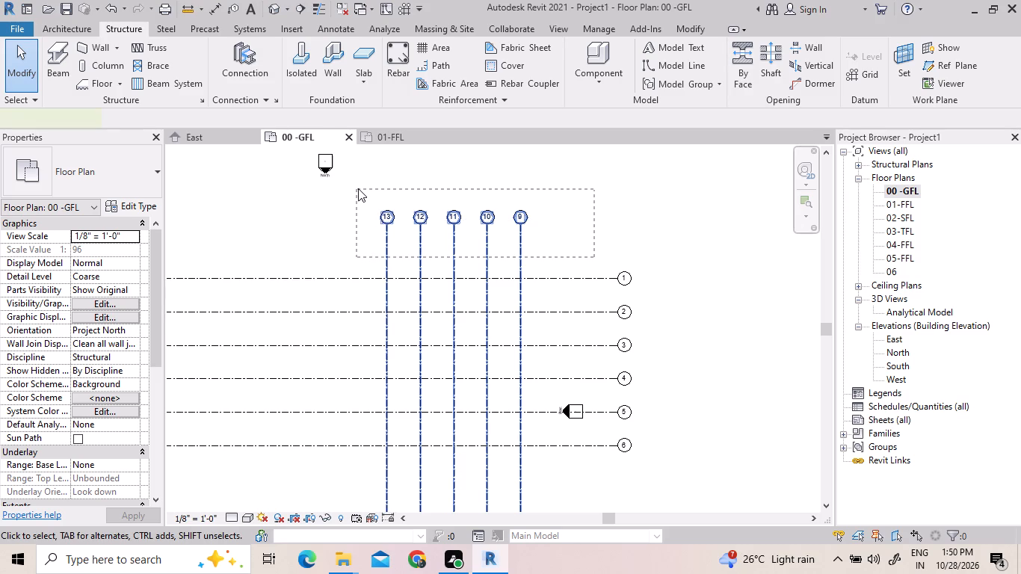
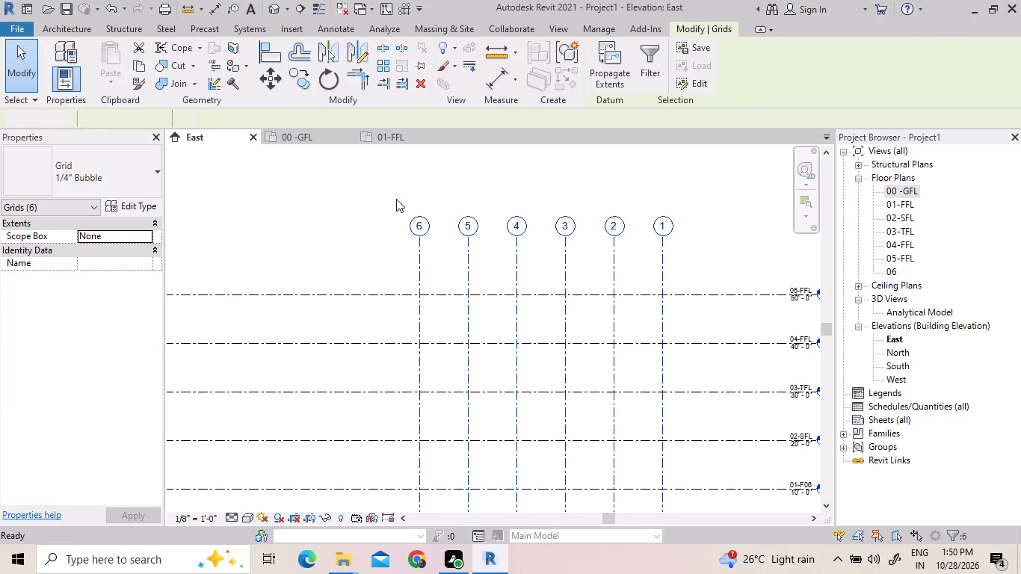
Switch to the 00 -GFL floor plan and close the 01-FFL floor plan view.
left_click(324, 132)
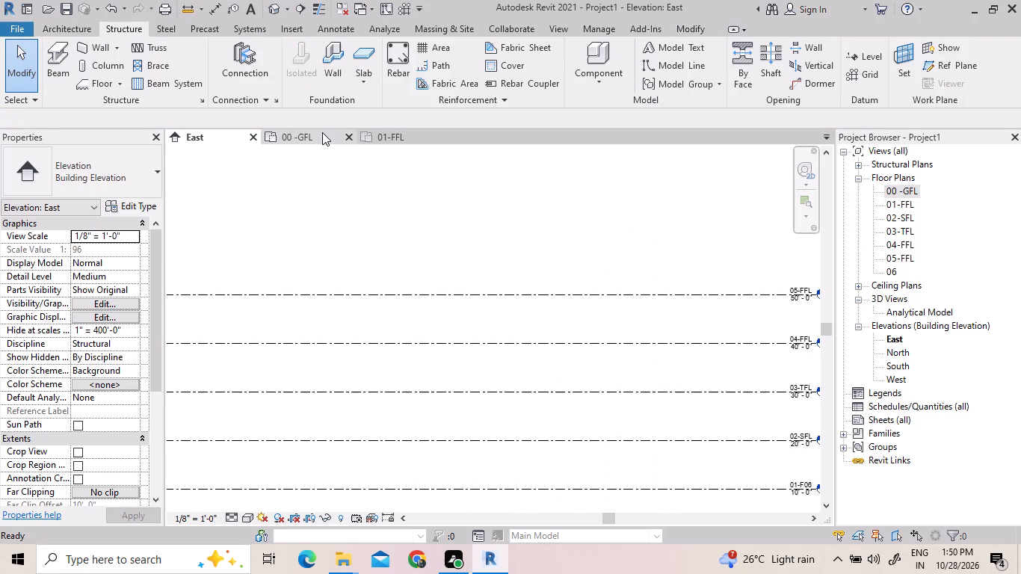
left_click(322, 132)
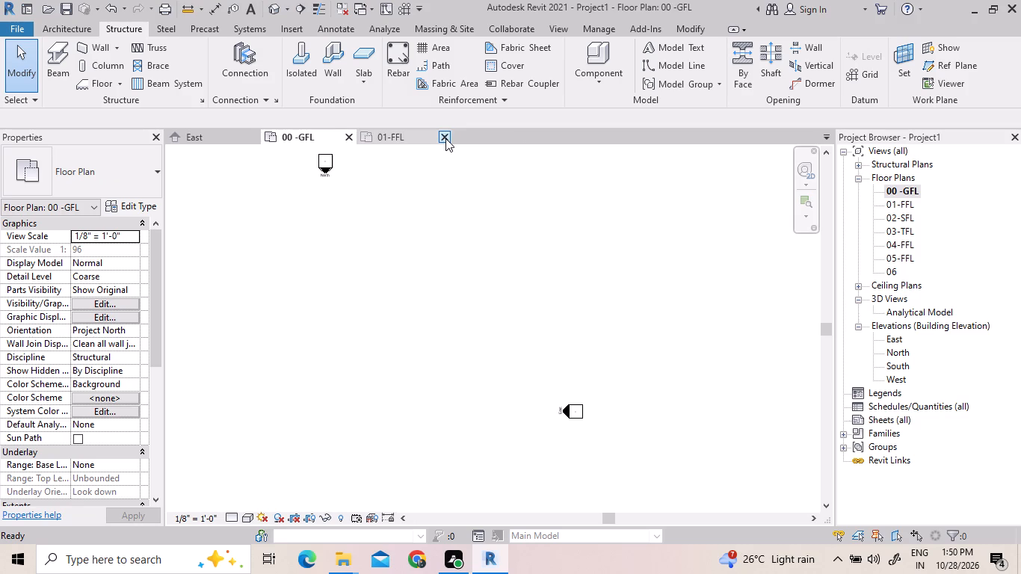
left_click(445, 138)
Examine the 00 -GFL floor plan and the East elevation for any remaining grids.
scroll(459, 245, "down", 8)
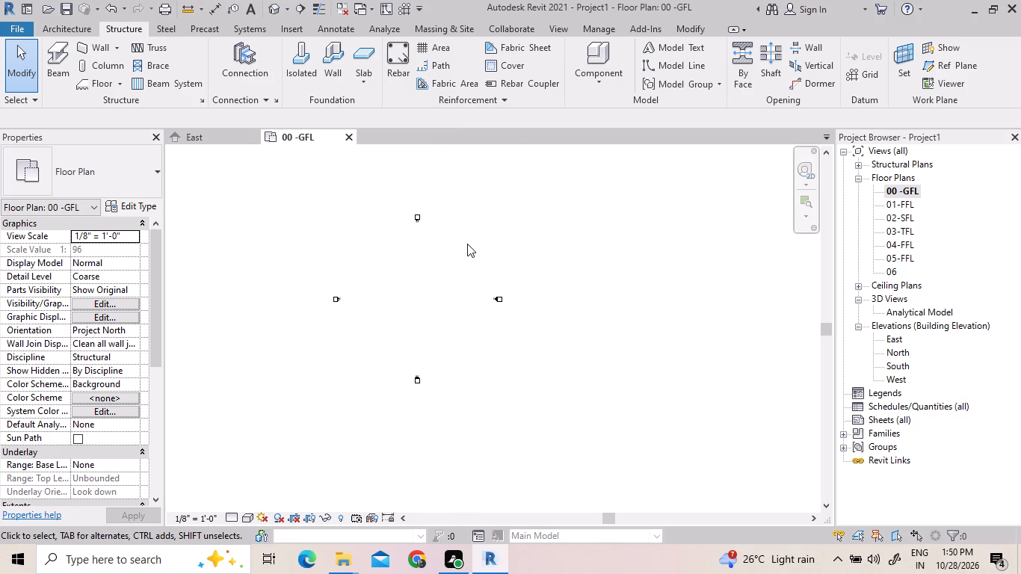
scroll(353, 275, "up", 9)
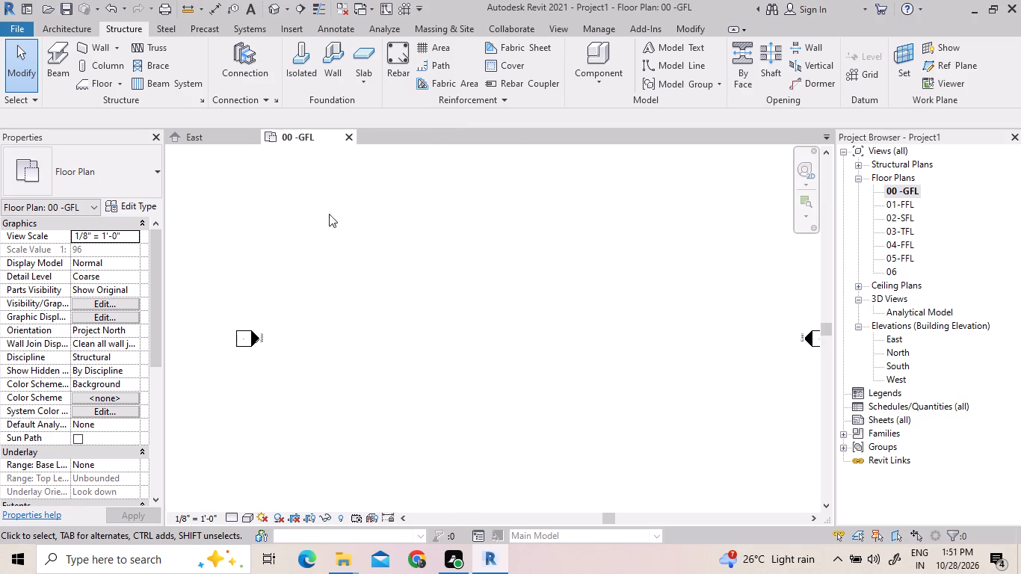
left_click_drag(226, 137, 229, 130)
scroll(456, 298, "down", 4)
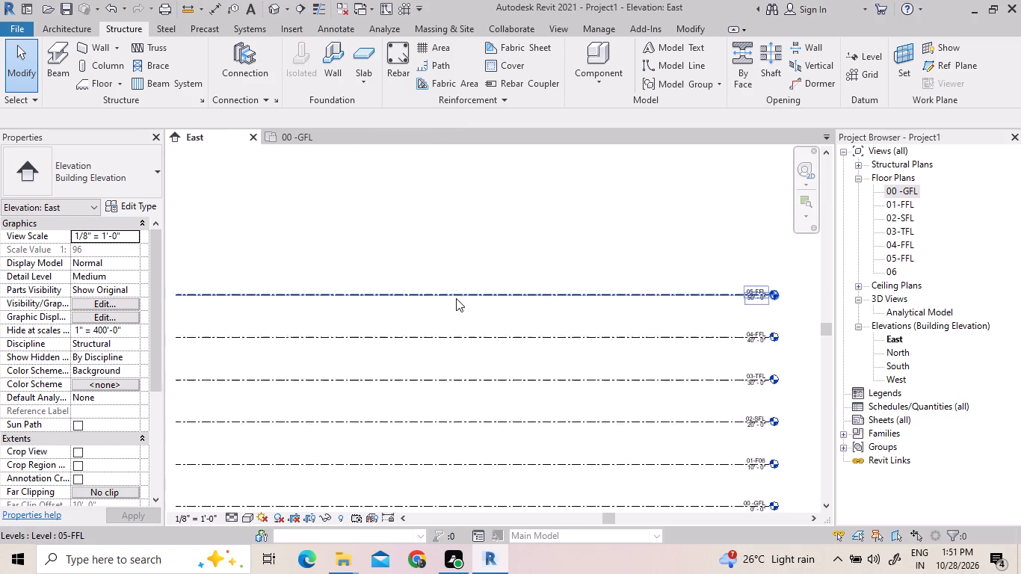
double_click(300, 138)
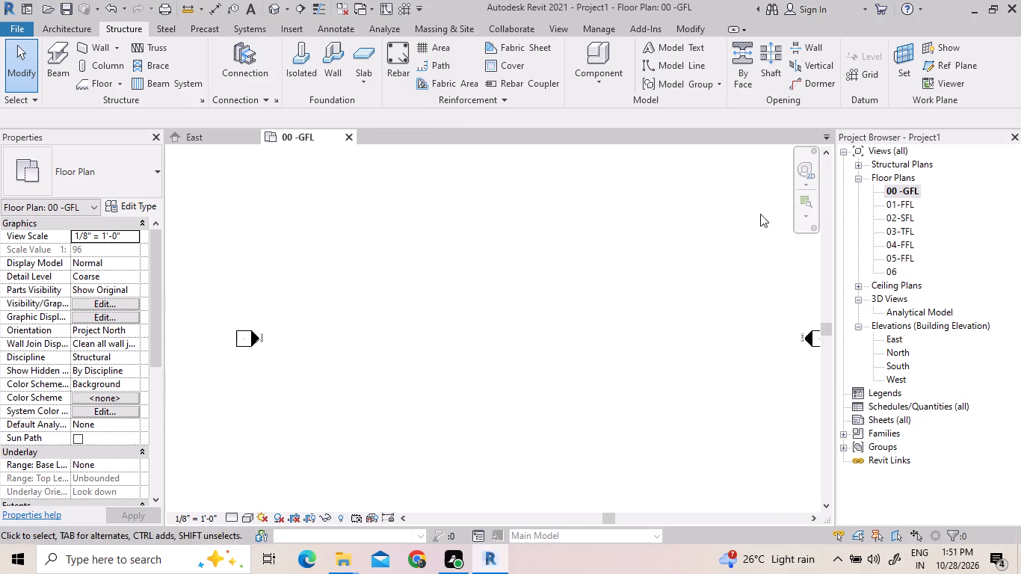
left_click(900, 211)
triple_click(904, 191)
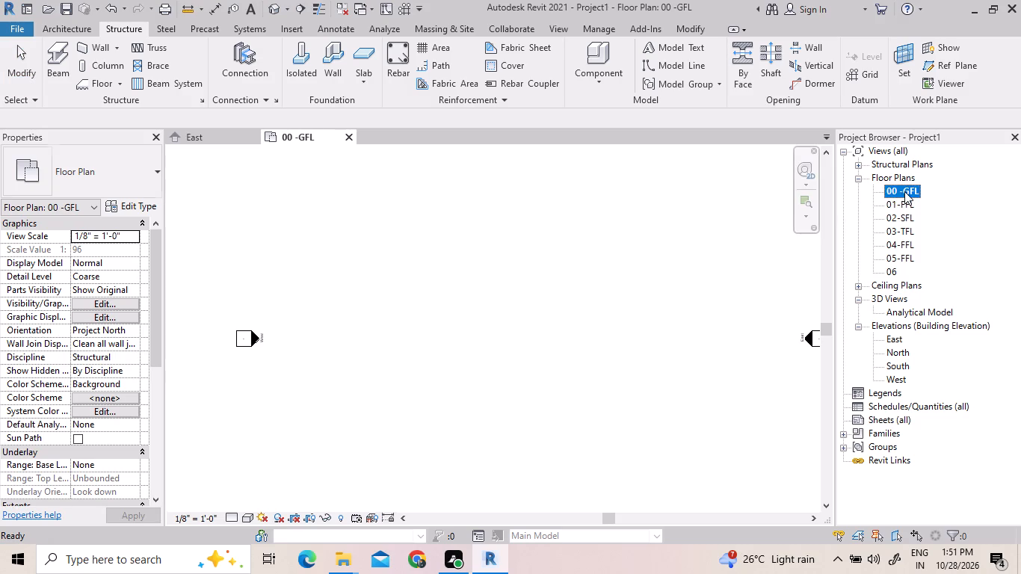
left_click(904, 191)
scroll(647, 259, "down", 9)
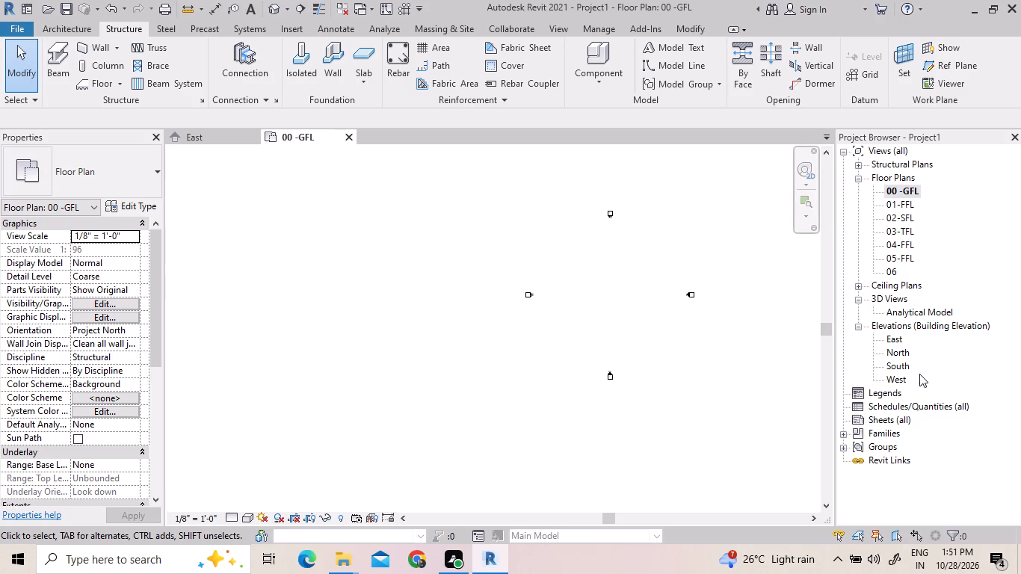
scroll(752, 300, "up", 4)
scroll(570, 401, "down", 5)
scroll(593, 330, "up", 4)
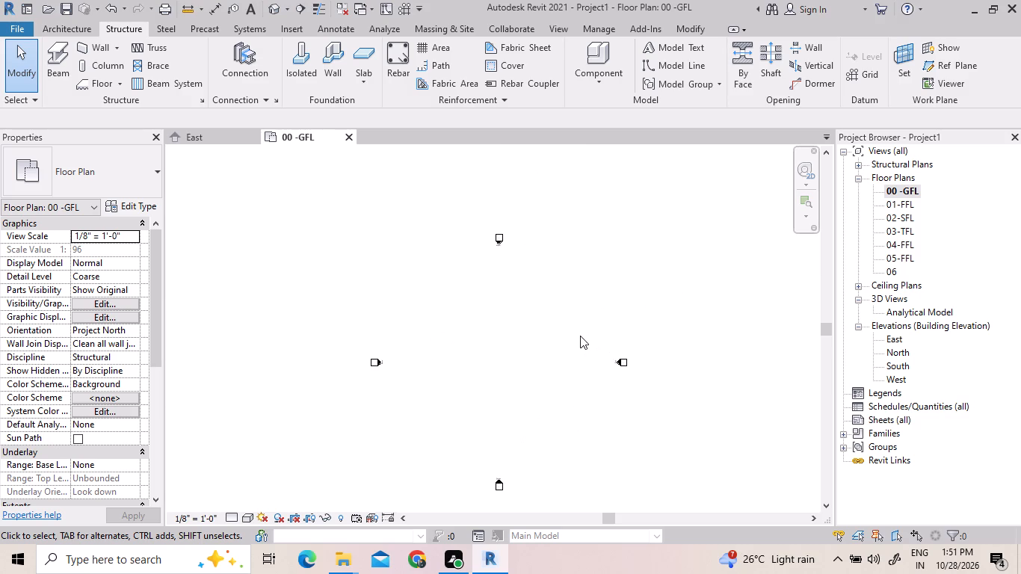
left_click(206, 137)
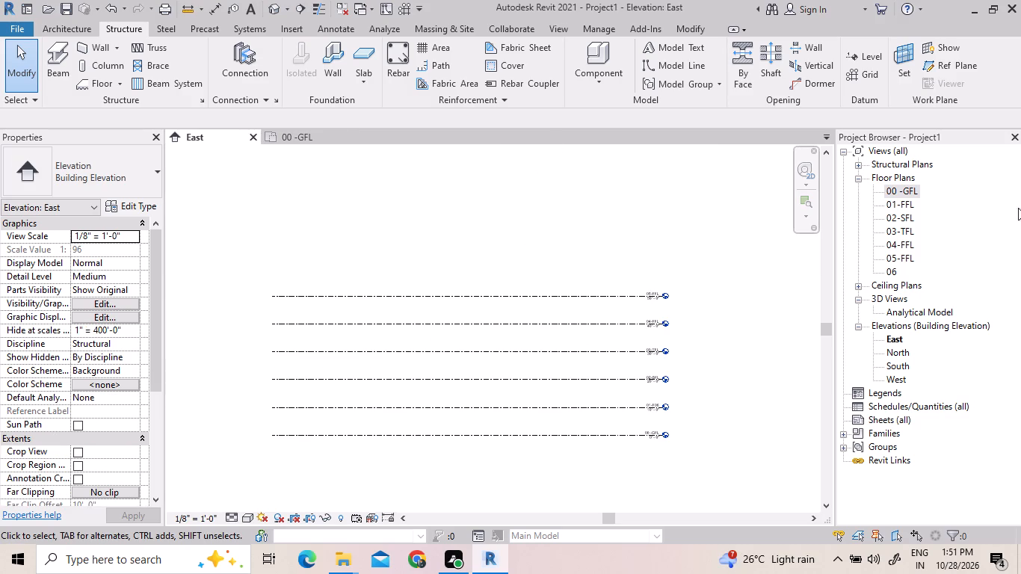
left_click(895, 176)
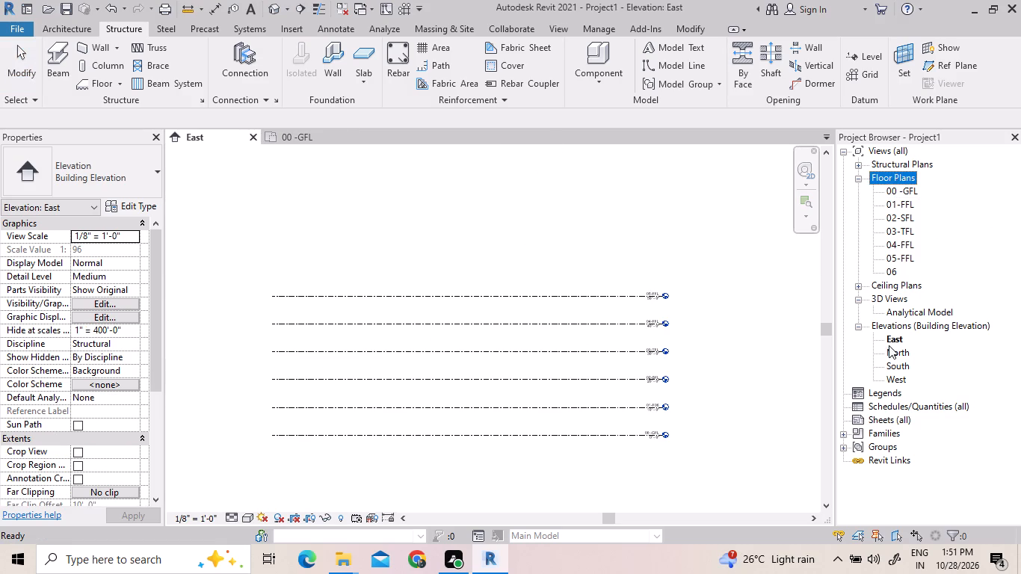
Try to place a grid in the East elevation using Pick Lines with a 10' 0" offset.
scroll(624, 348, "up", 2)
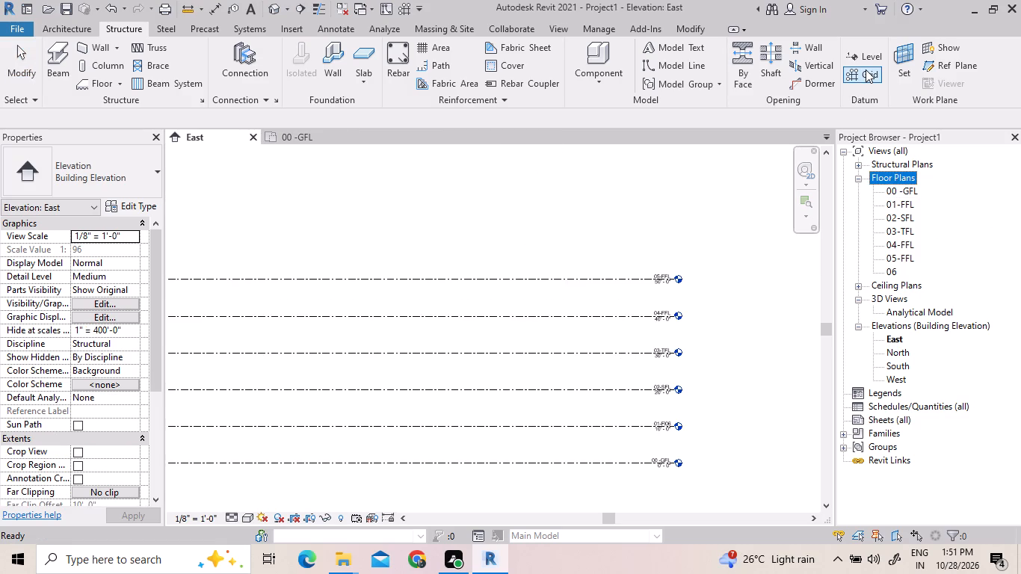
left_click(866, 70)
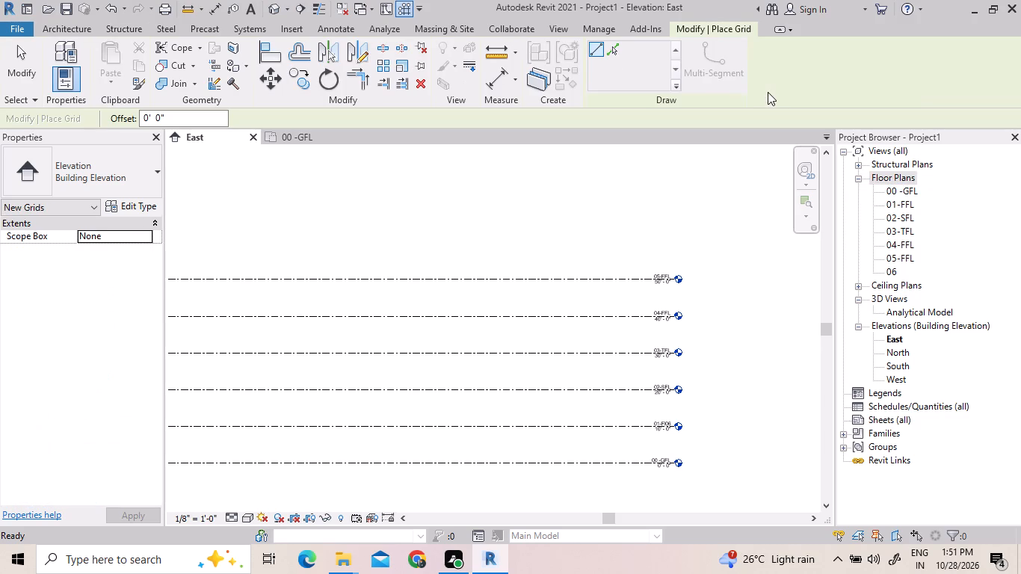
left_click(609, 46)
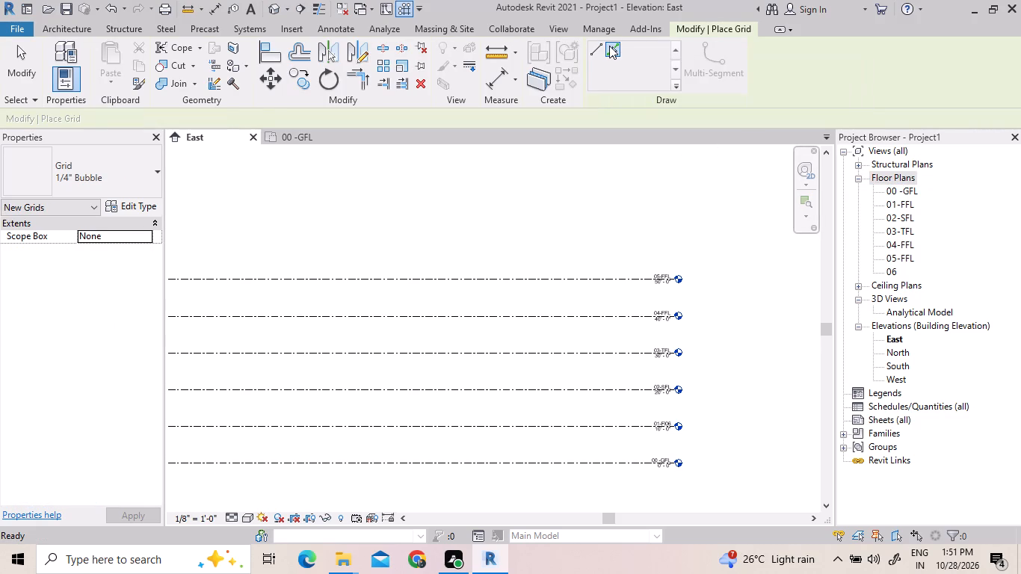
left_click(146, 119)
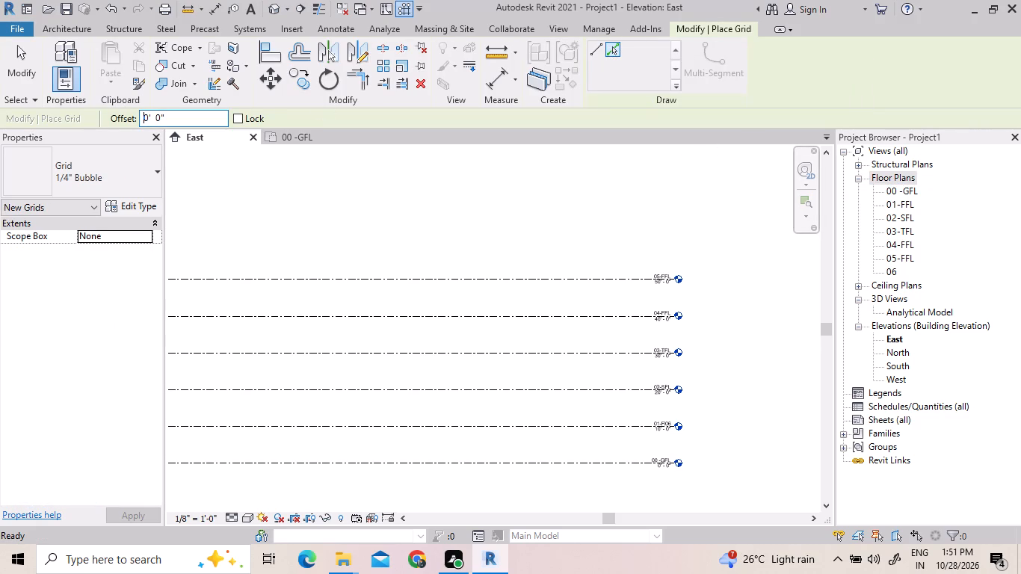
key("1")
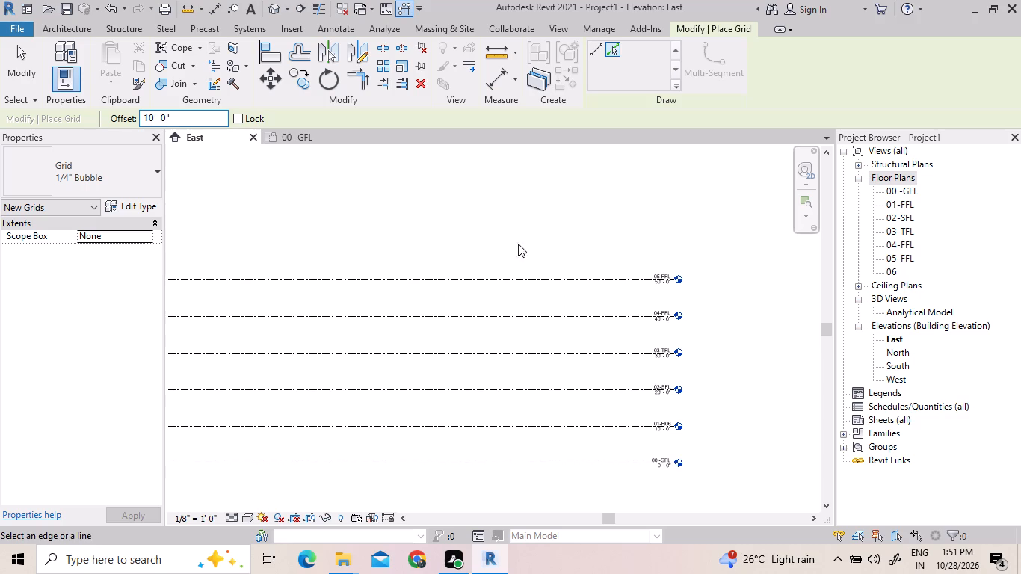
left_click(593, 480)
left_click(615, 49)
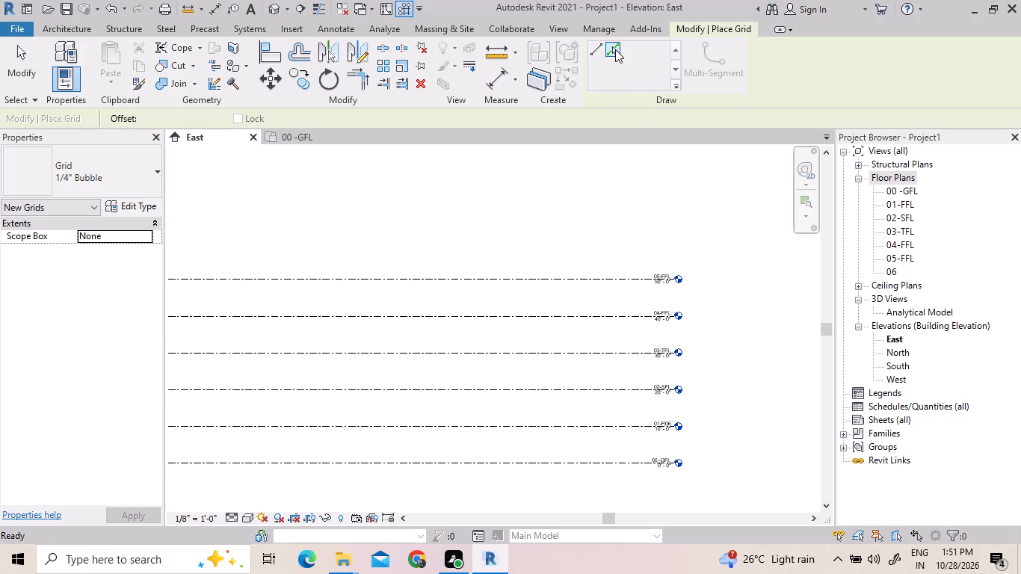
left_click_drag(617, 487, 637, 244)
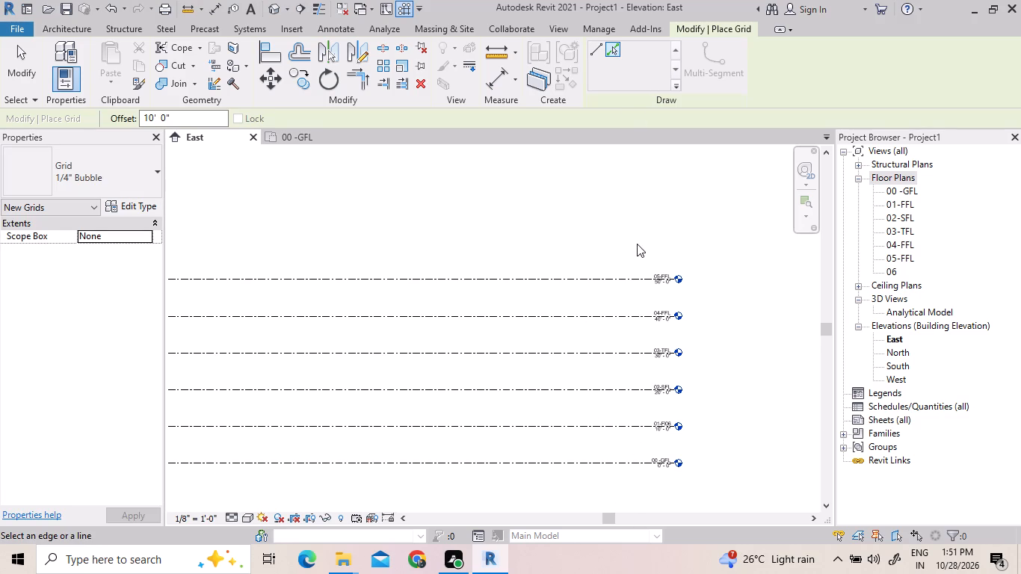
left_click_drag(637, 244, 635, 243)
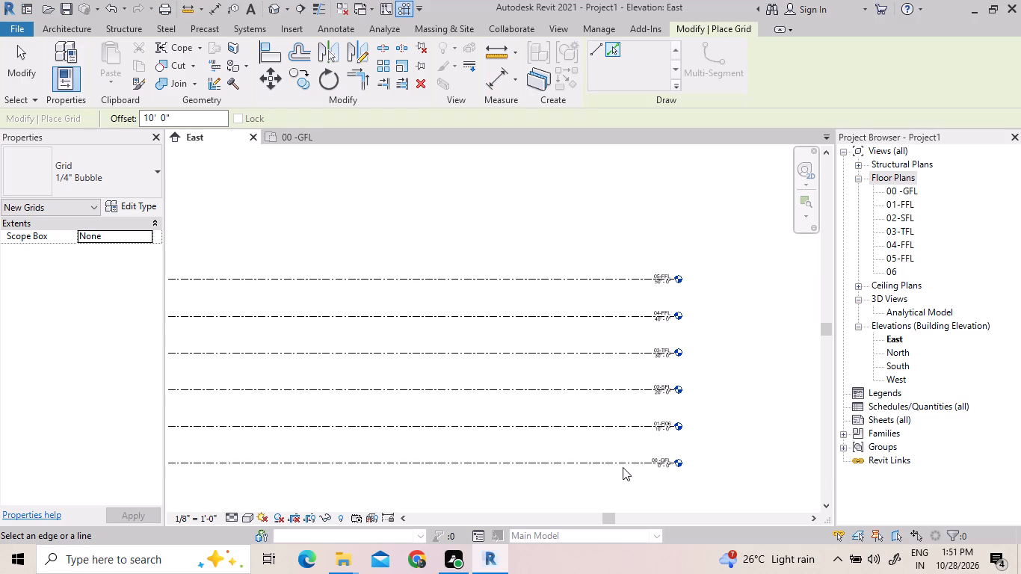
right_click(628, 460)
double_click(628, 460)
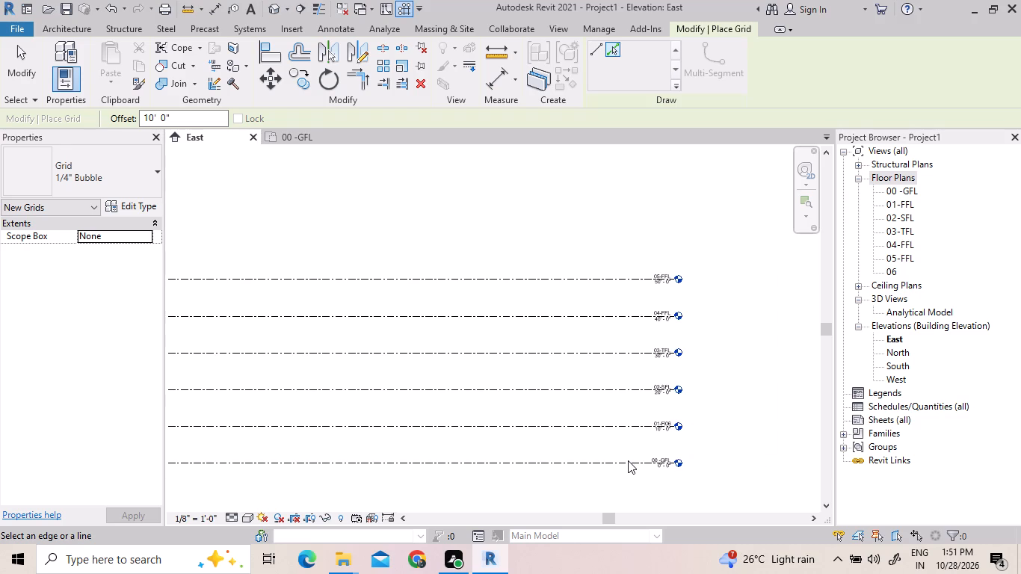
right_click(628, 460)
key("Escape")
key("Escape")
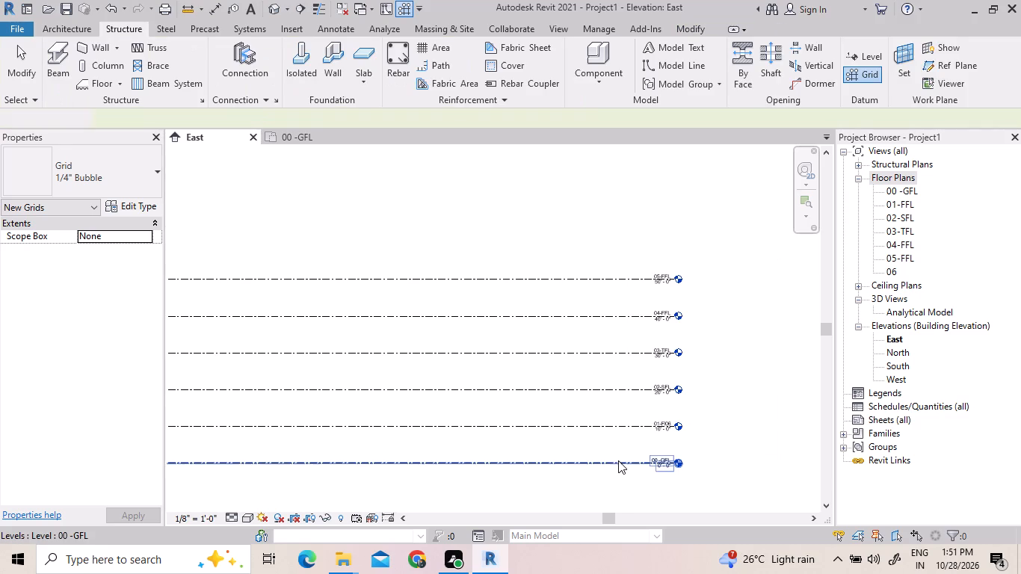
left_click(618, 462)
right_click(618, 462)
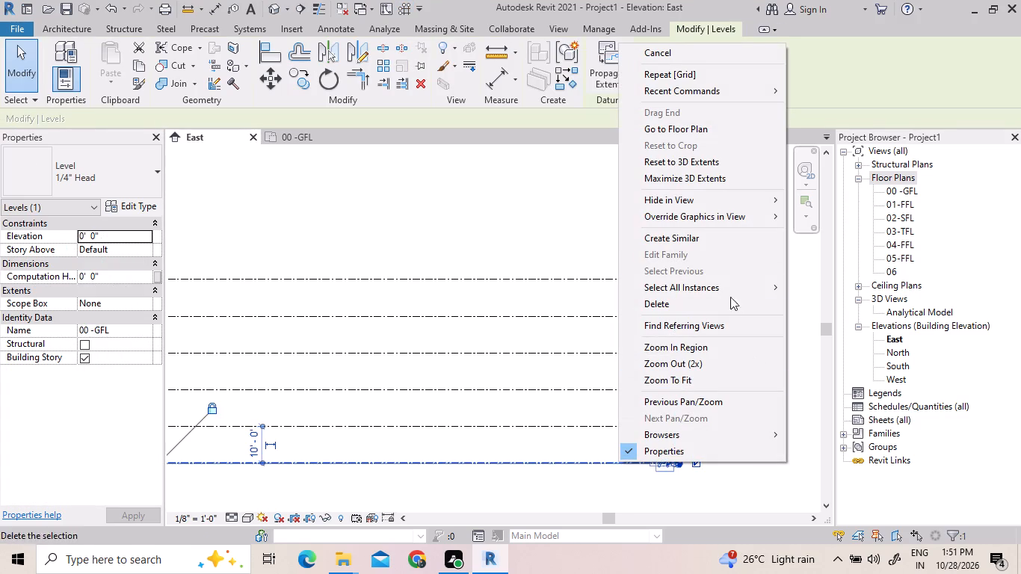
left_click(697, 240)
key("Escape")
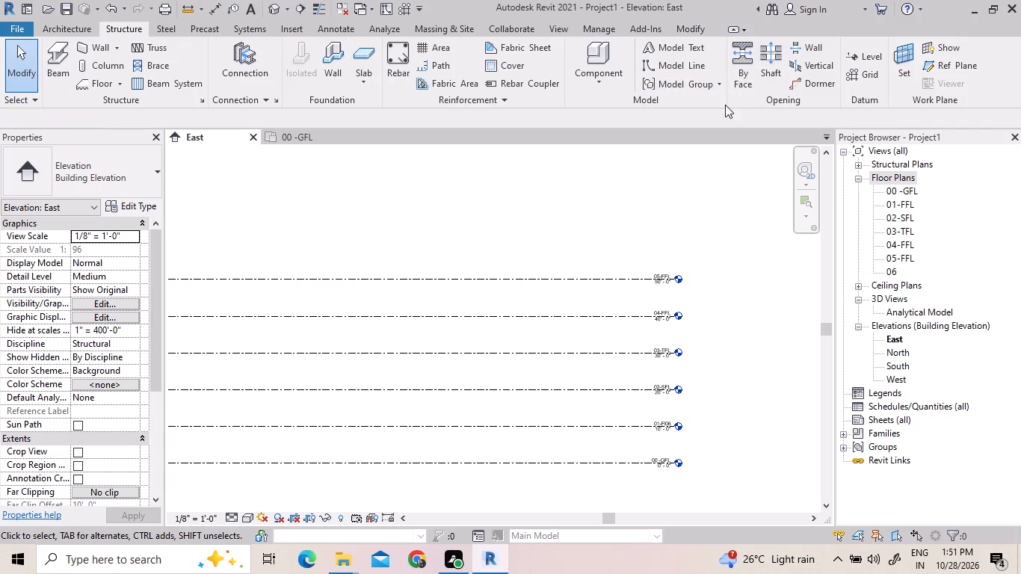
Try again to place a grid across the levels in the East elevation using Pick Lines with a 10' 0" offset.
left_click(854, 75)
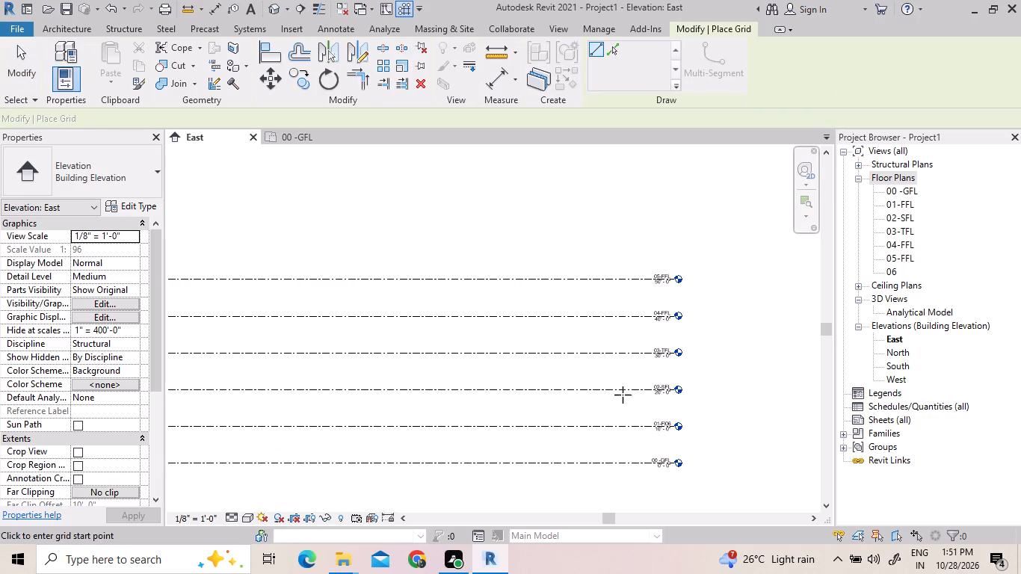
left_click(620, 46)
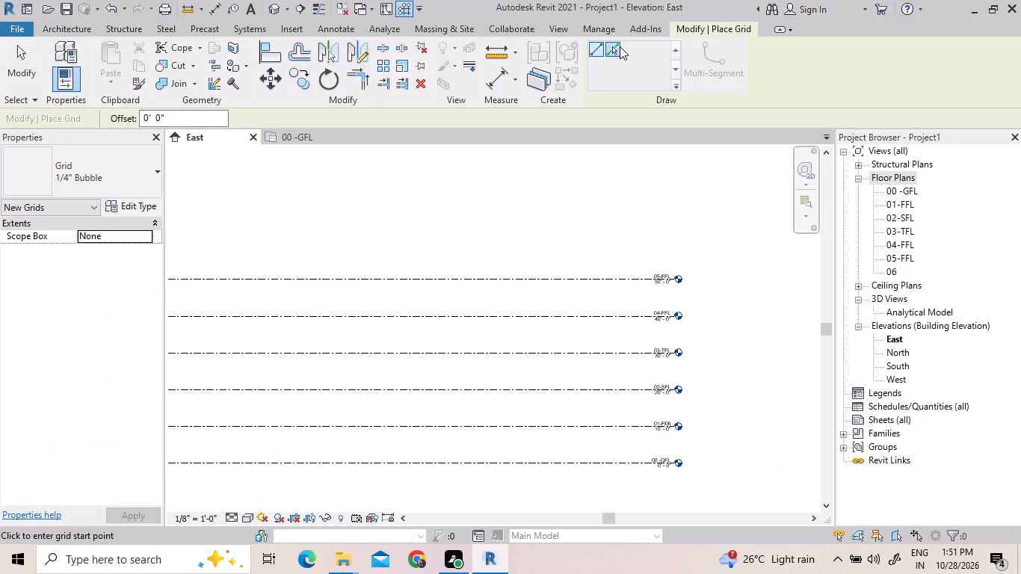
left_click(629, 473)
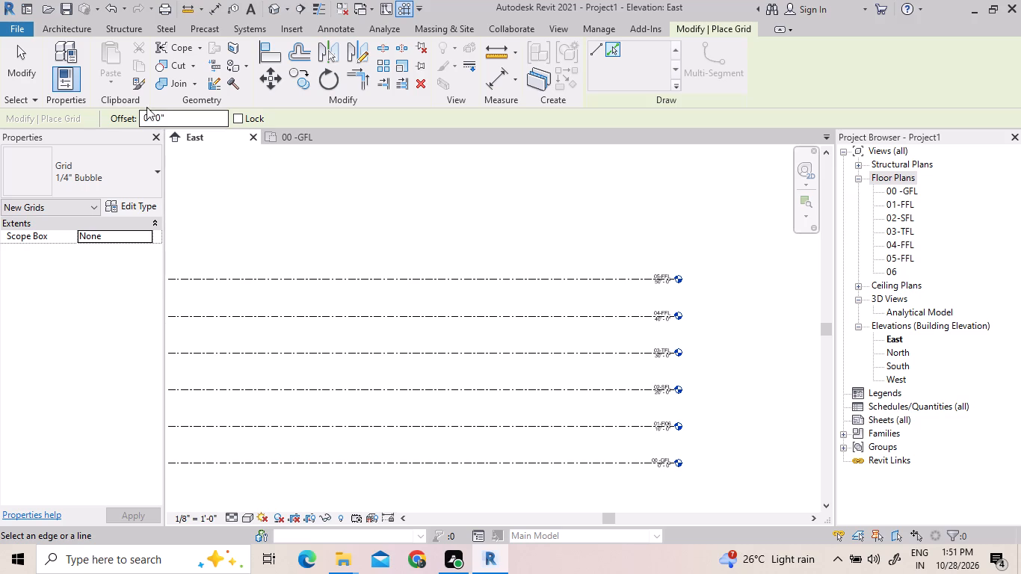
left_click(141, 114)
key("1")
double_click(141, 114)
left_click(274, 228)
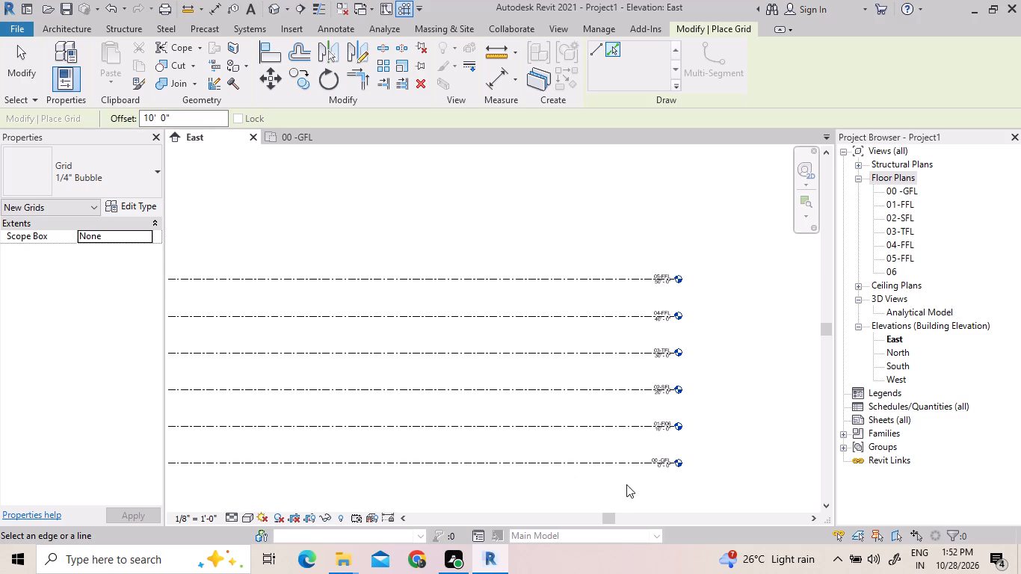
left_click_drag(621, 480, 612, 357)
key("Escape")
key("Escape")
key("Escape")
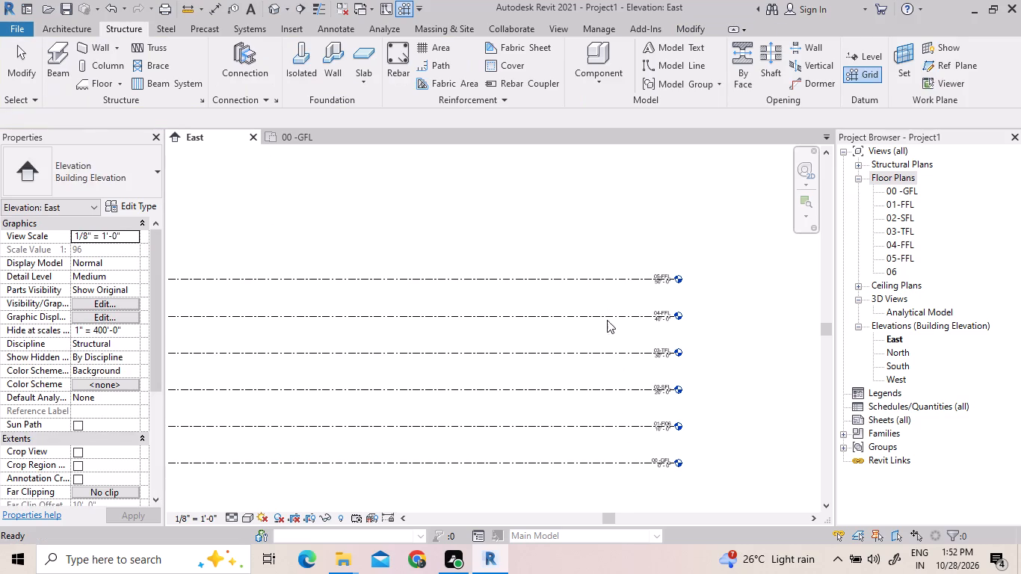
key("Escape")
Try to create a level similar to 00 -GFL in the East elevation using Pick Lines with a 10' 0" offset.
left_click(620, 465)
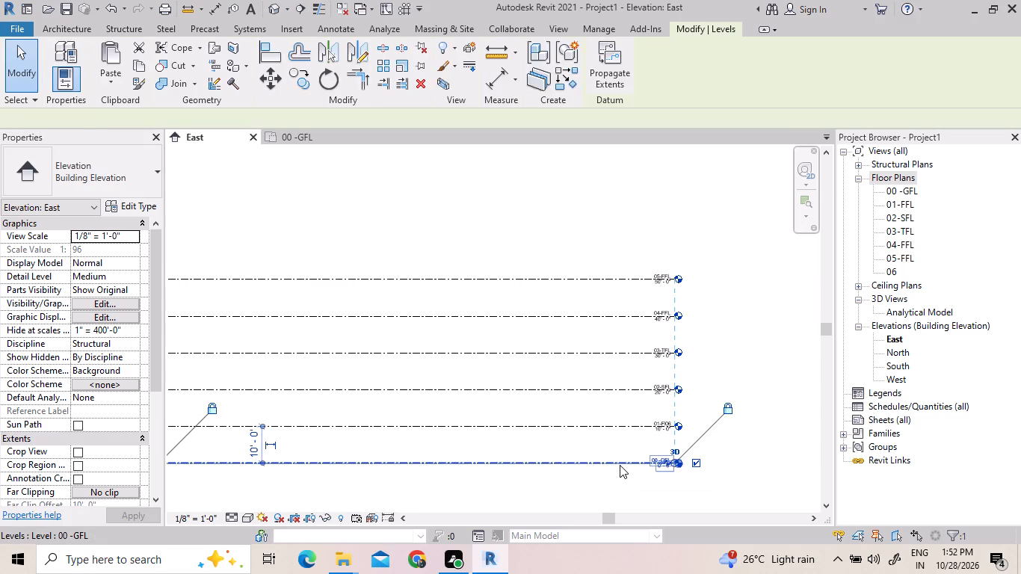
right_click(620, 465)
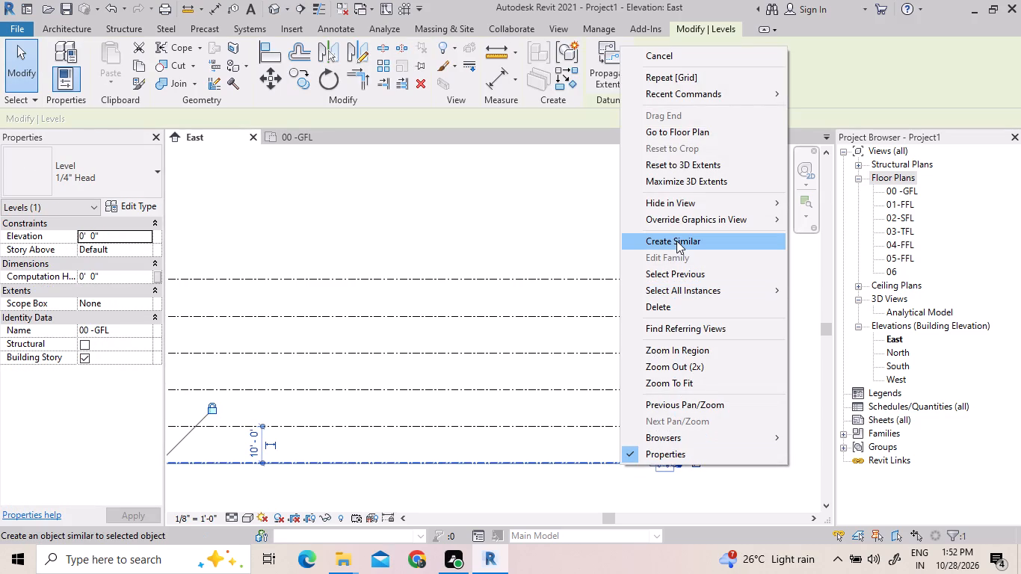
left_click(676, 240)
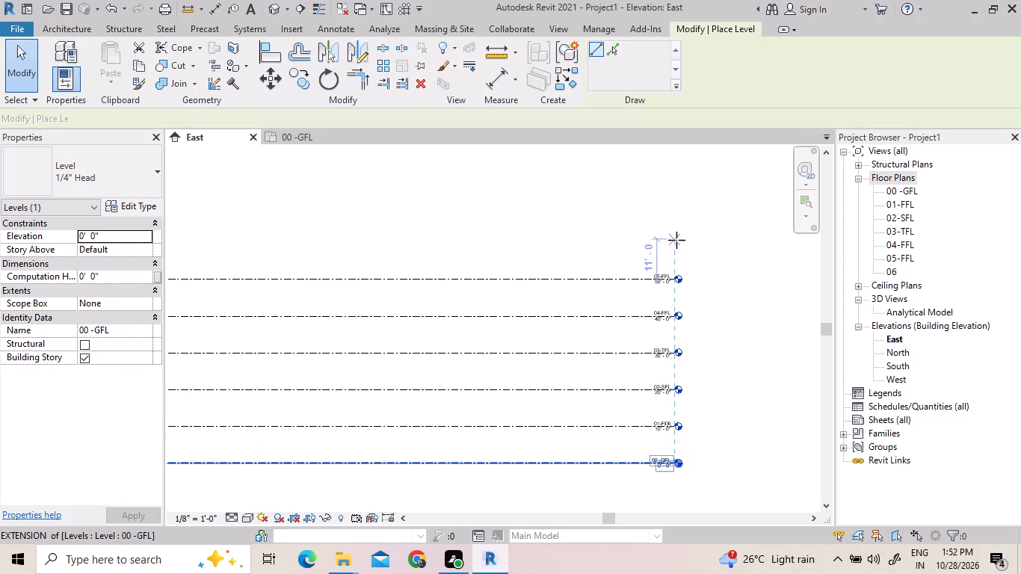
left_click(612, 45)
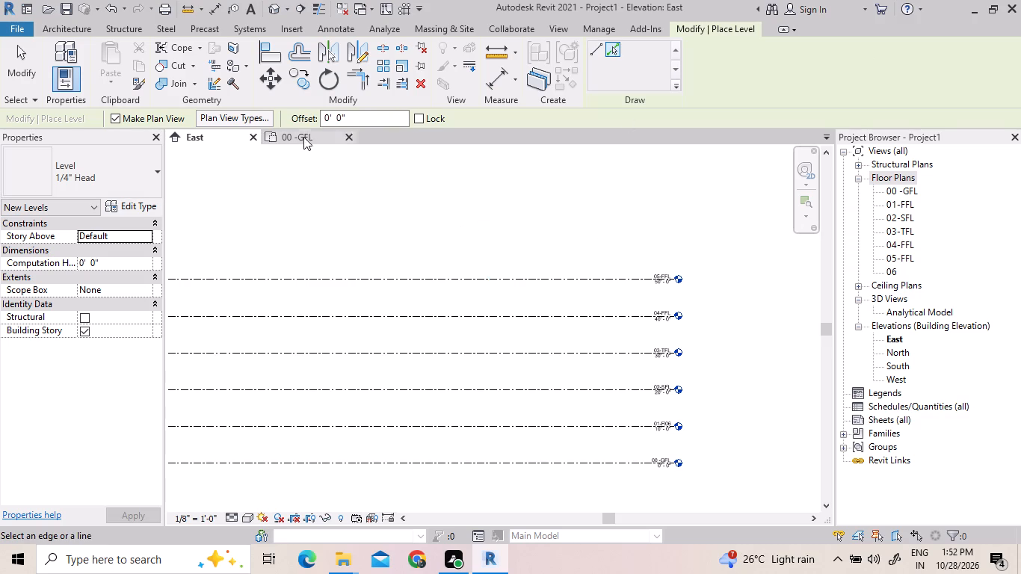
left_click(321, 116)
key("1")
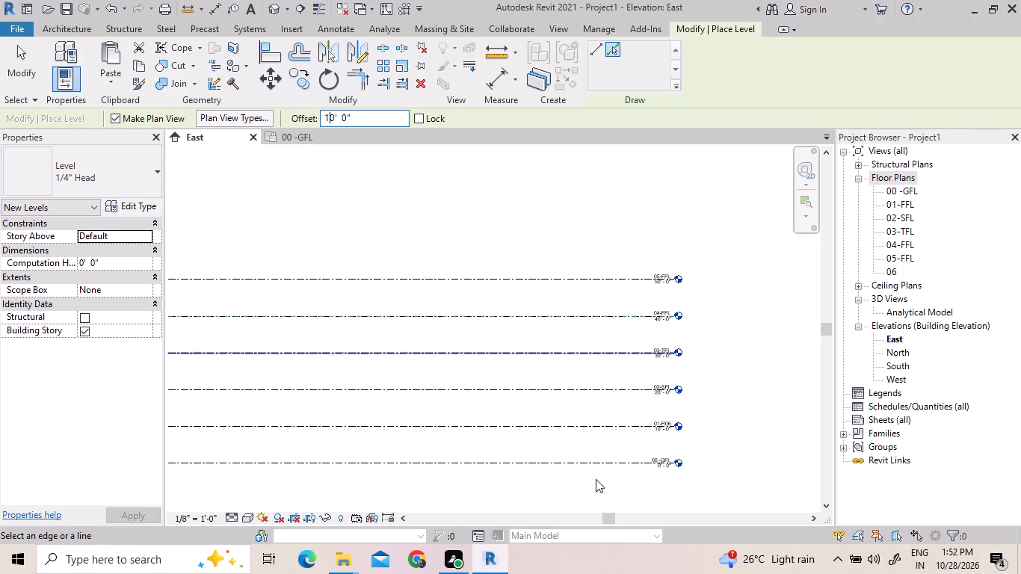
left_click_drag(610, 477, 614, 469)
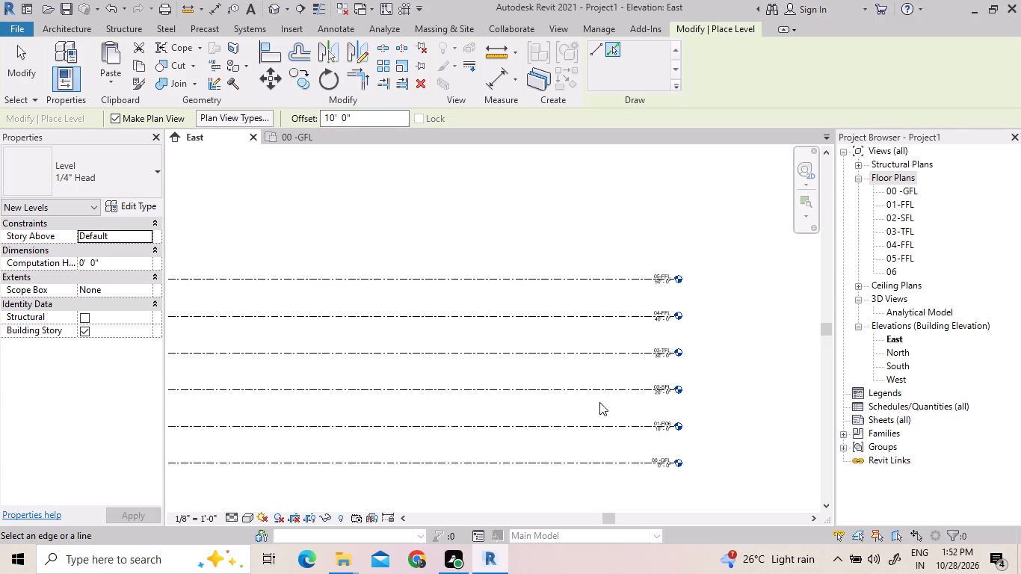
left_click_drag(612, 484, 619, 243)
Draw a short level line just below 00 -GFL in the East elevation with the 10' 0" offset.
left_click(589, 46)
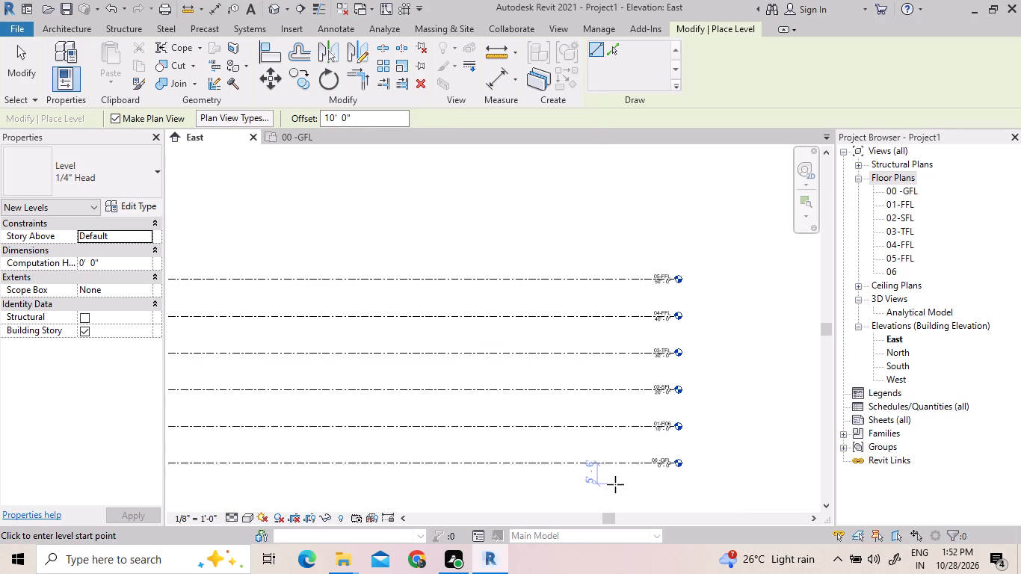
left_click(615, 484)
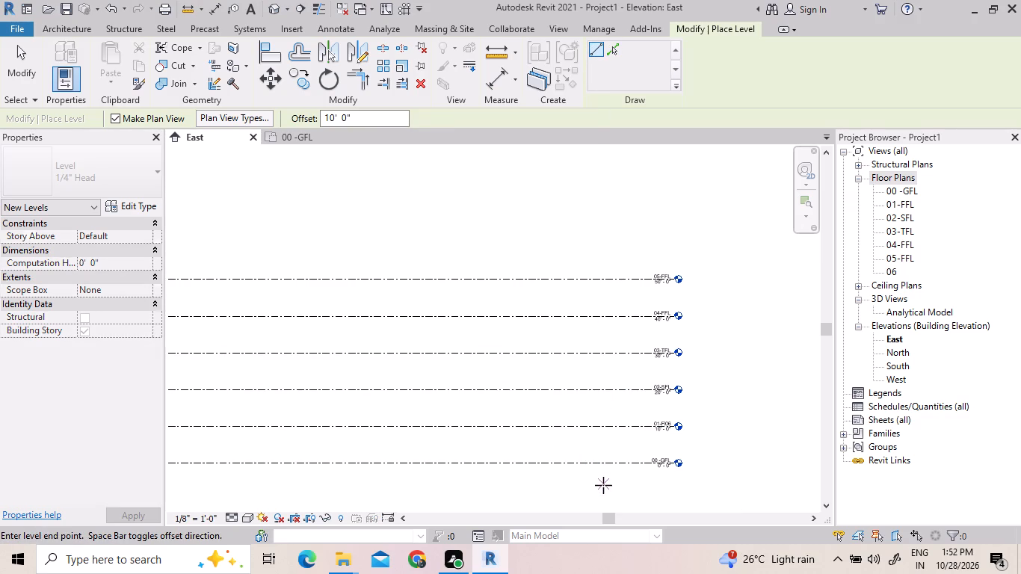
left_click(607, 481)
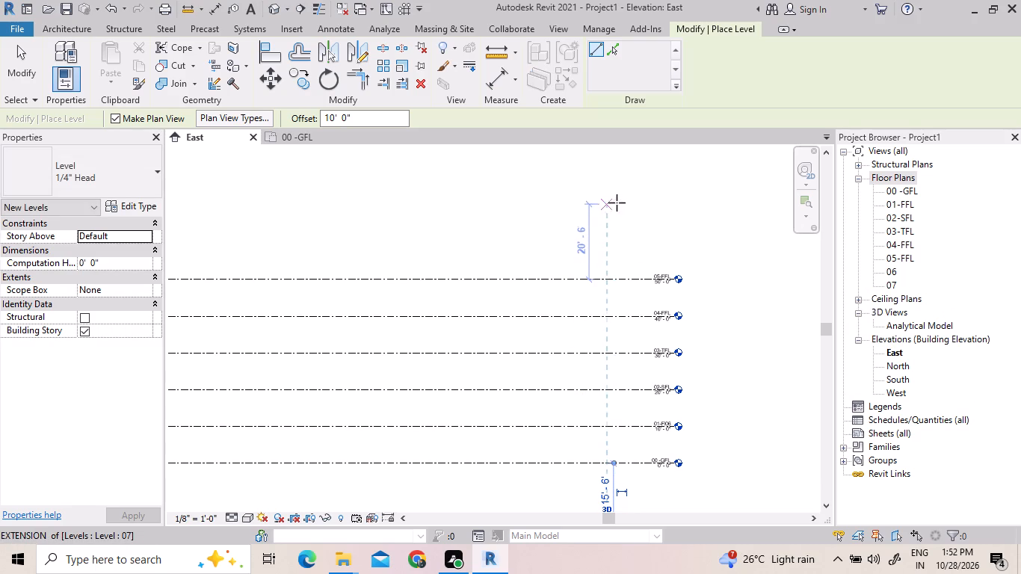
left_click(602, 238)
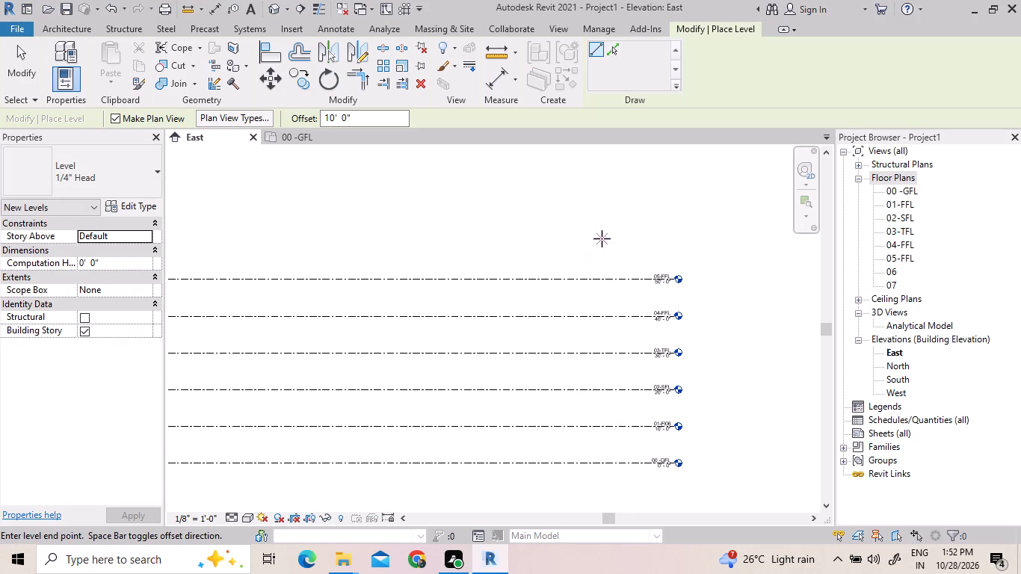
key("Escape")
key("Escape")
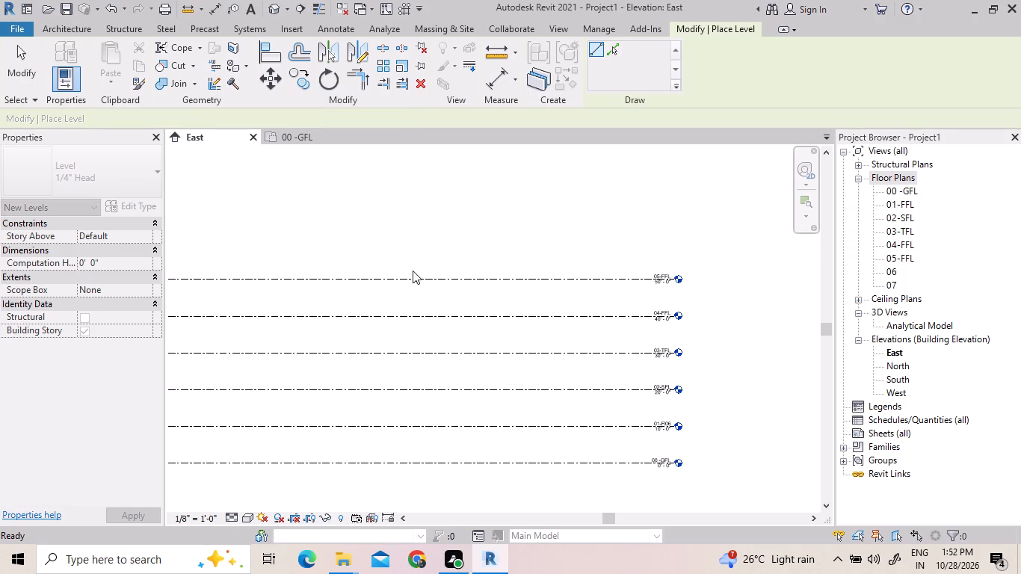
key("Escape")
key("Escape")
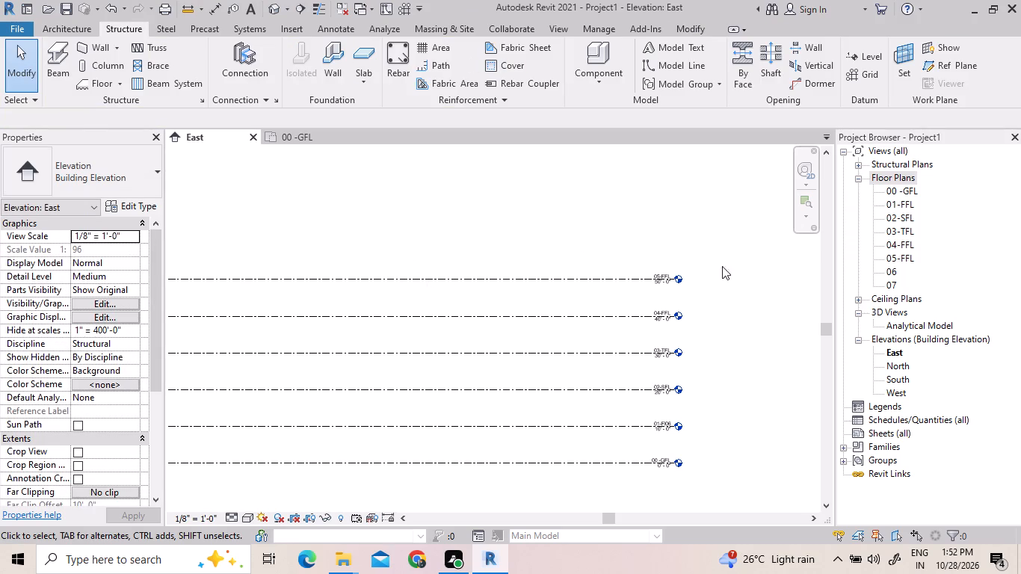
Undo the new level and the earlier deletion of grids 1 to 6.
left_click(106, 9)
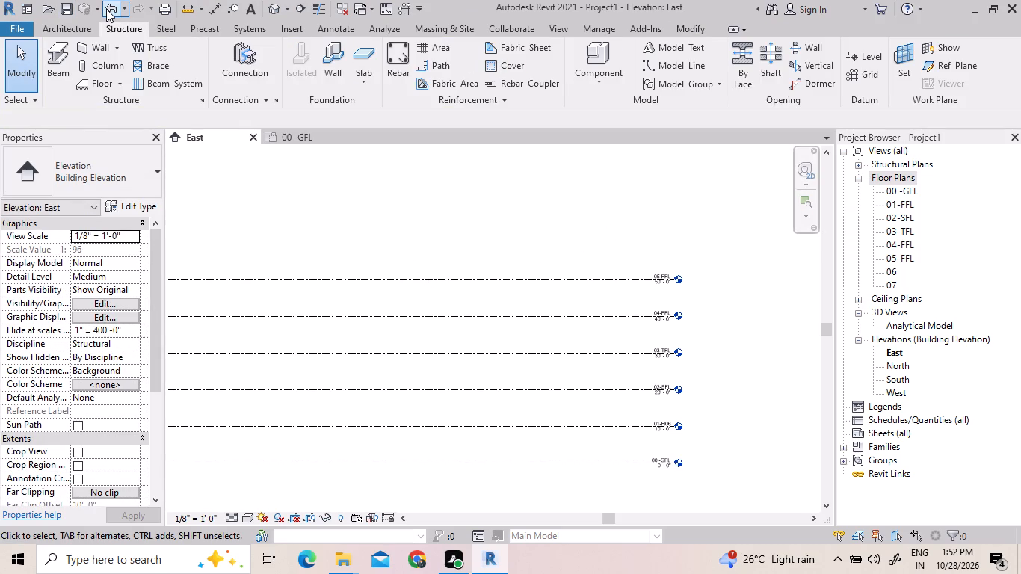
left_click(106, 9)
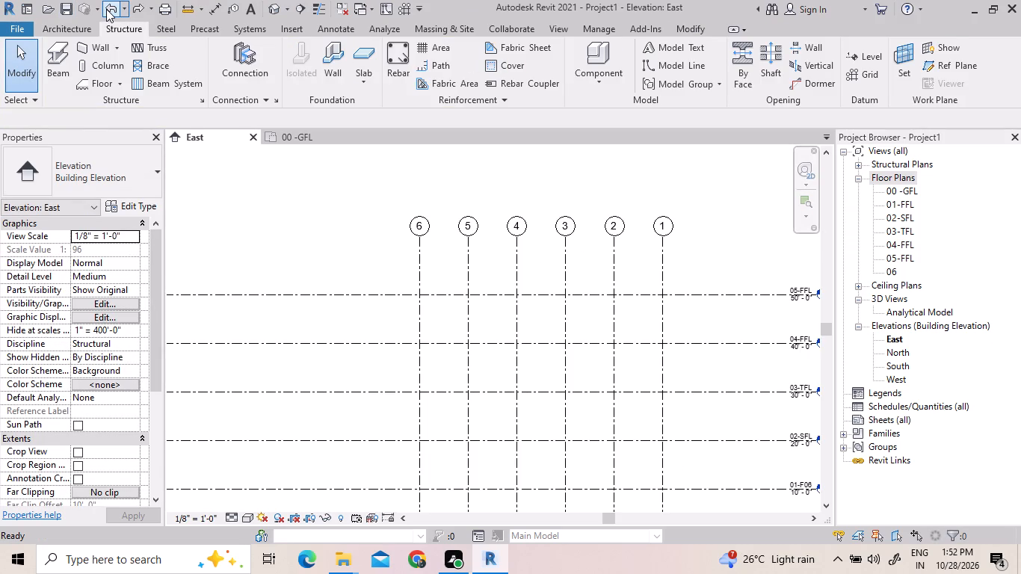
Select all grid instances in the entire project from the East elevation and examine them in the 00 -GFL floor plan.
left_click(326, 132)
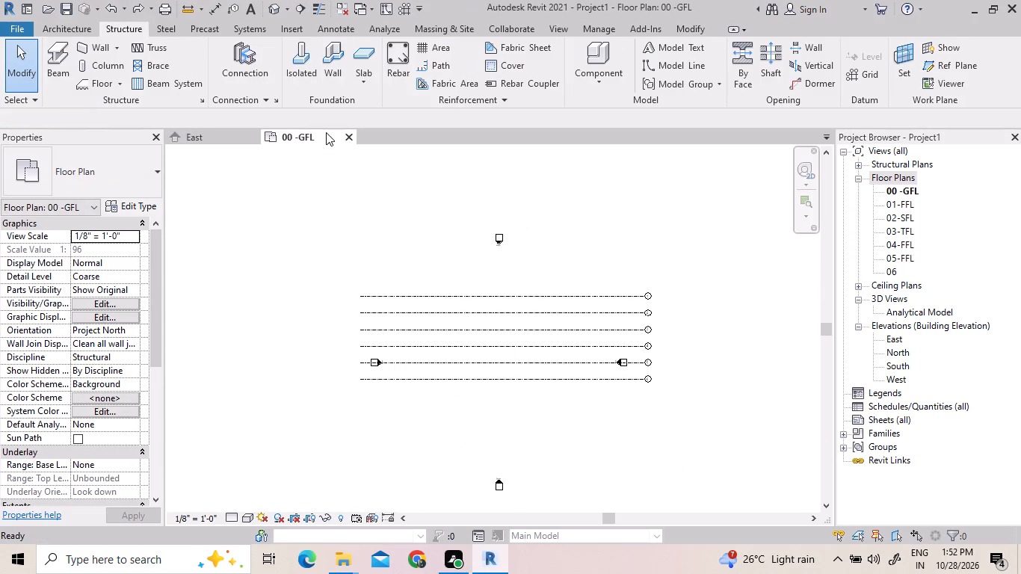
left_click(223, 133)
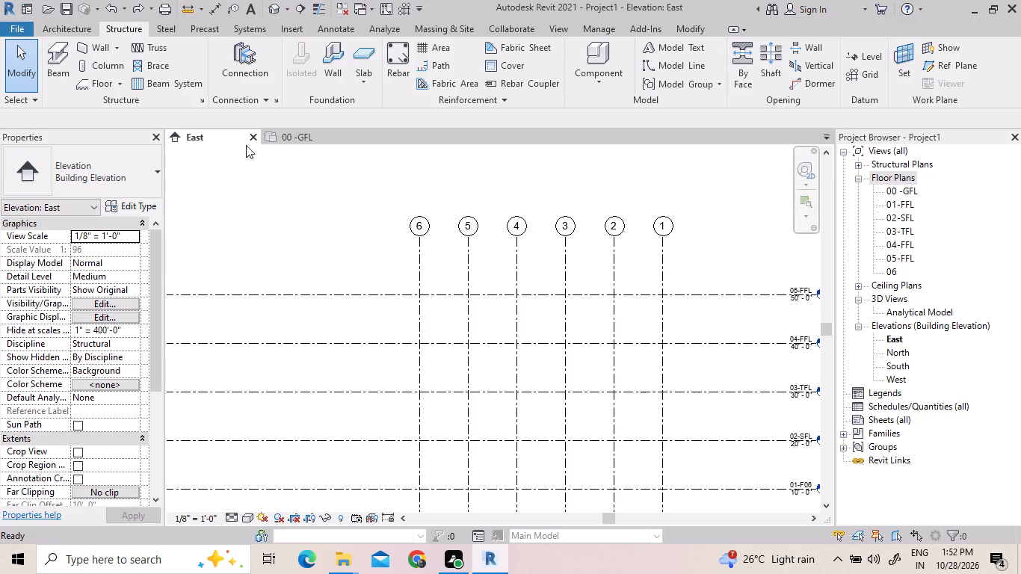
right_click(678, 262)
left_click(686, 267)
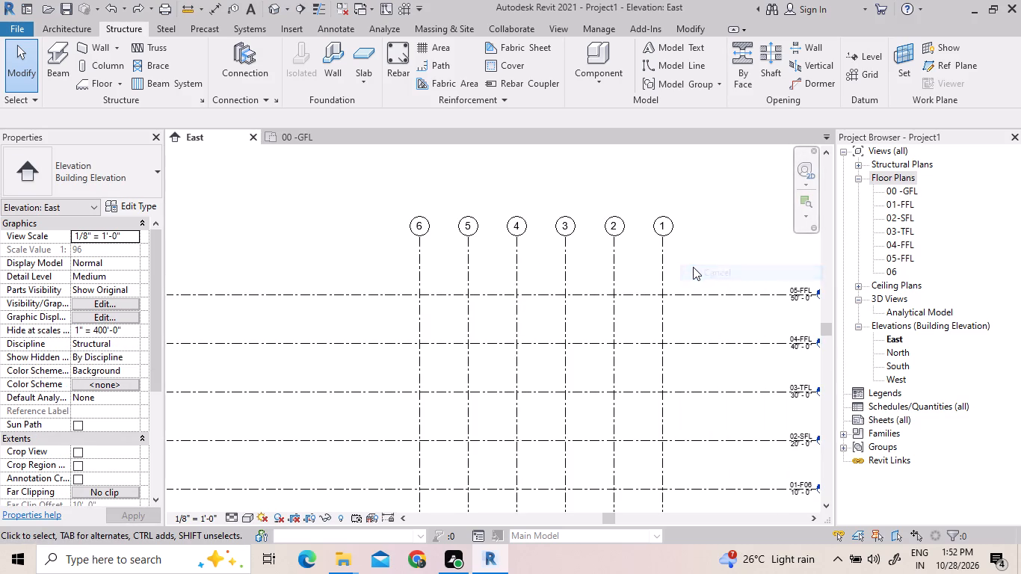
left_click_drag(695, 267, 375, 204)
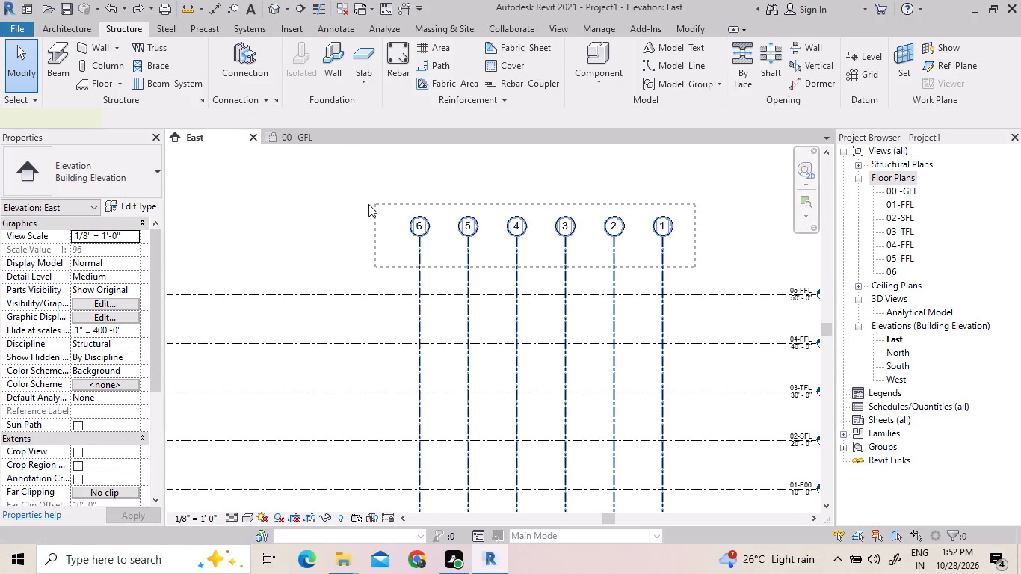
right_click(383, 168)
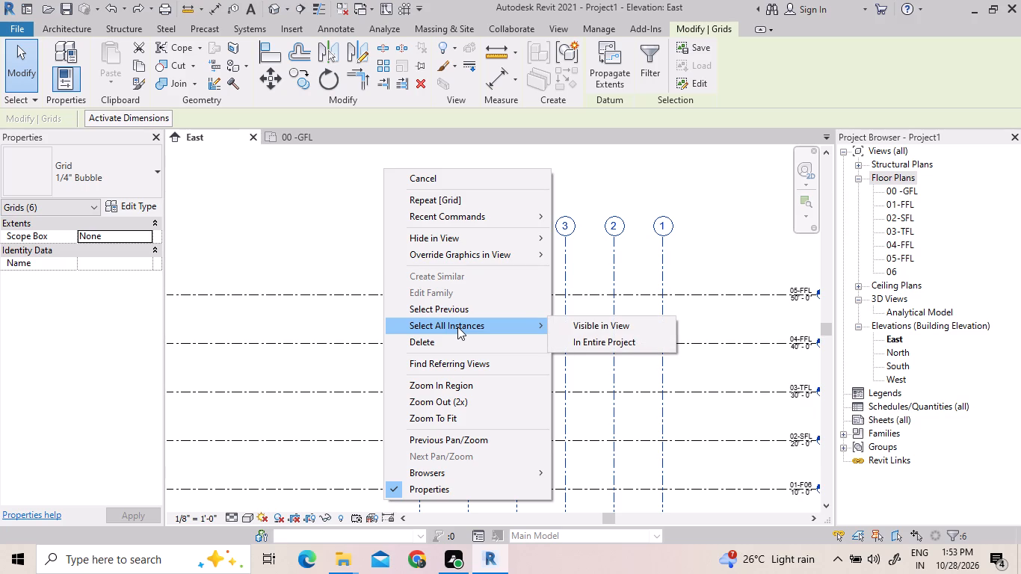
left_click(590, 344)
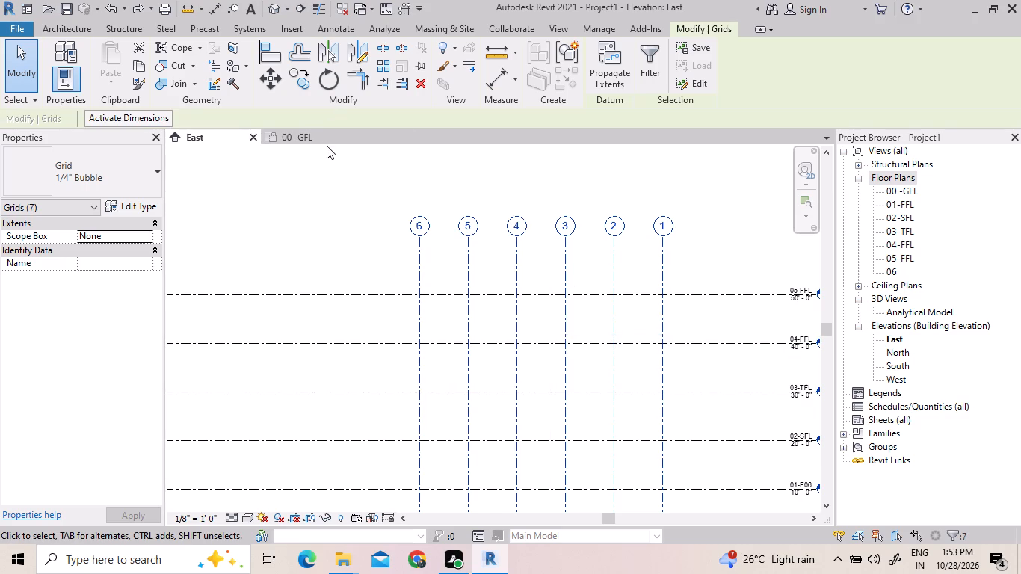
left_click(317, 141)
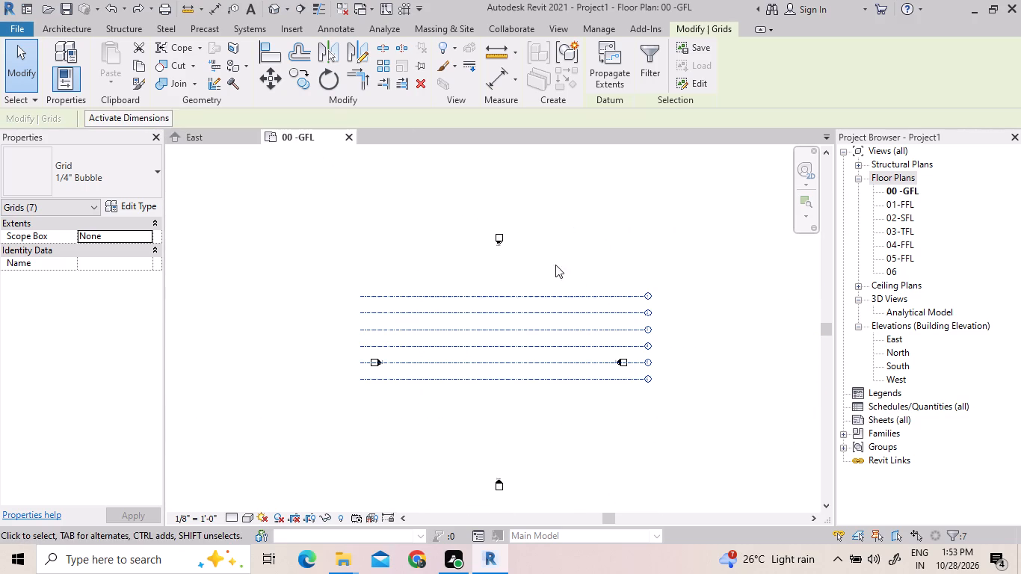
scroll(555, 324, "up", 5)
left_click(211, 133)
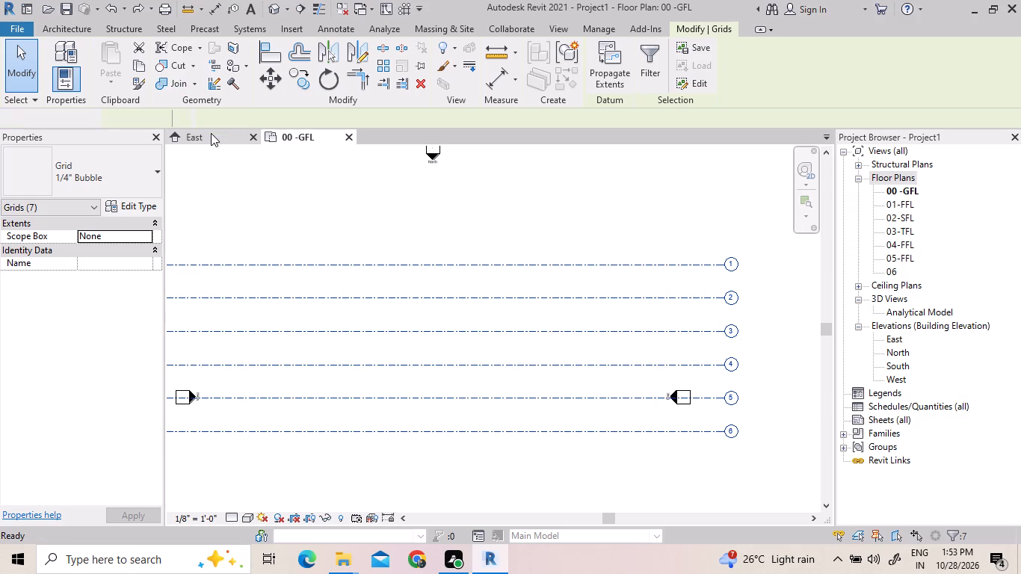
Select all grid instances again from the East elevation, check them in the 00 -GFL floor plan, and clear the selection.
right_click(350, 207)
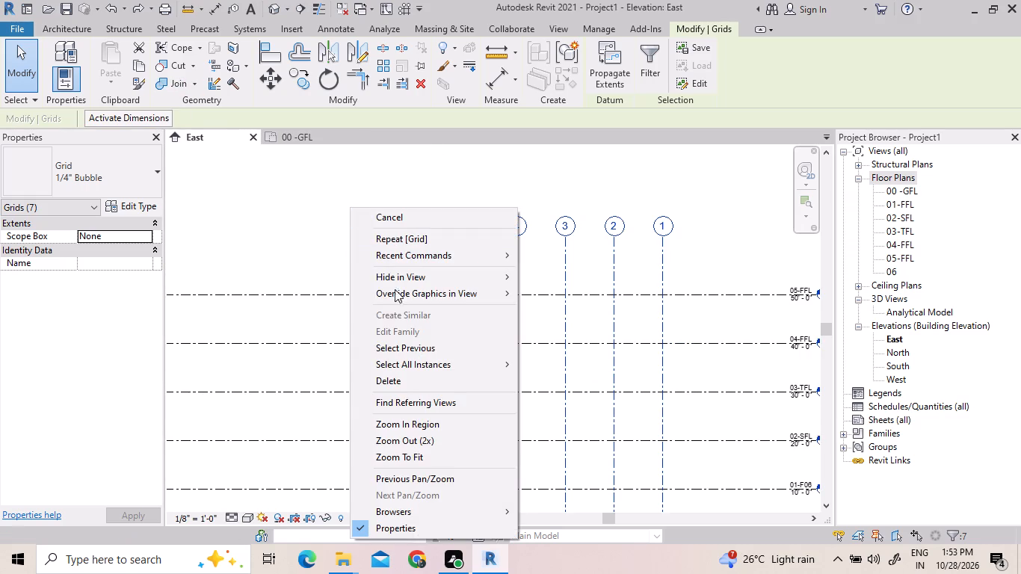
left_click(416, 368)
left_click(558, 362)
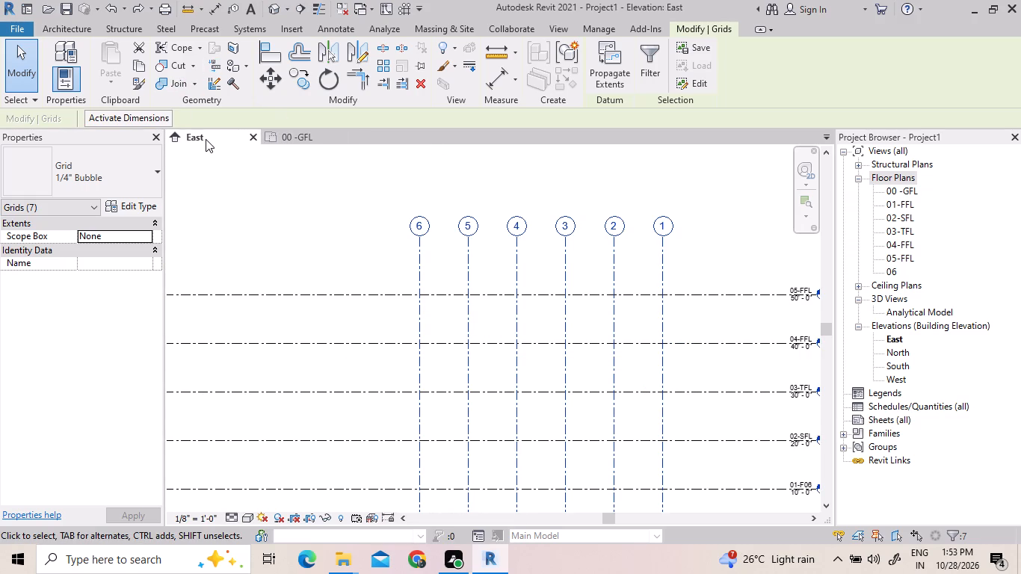
right_click(441, 250)
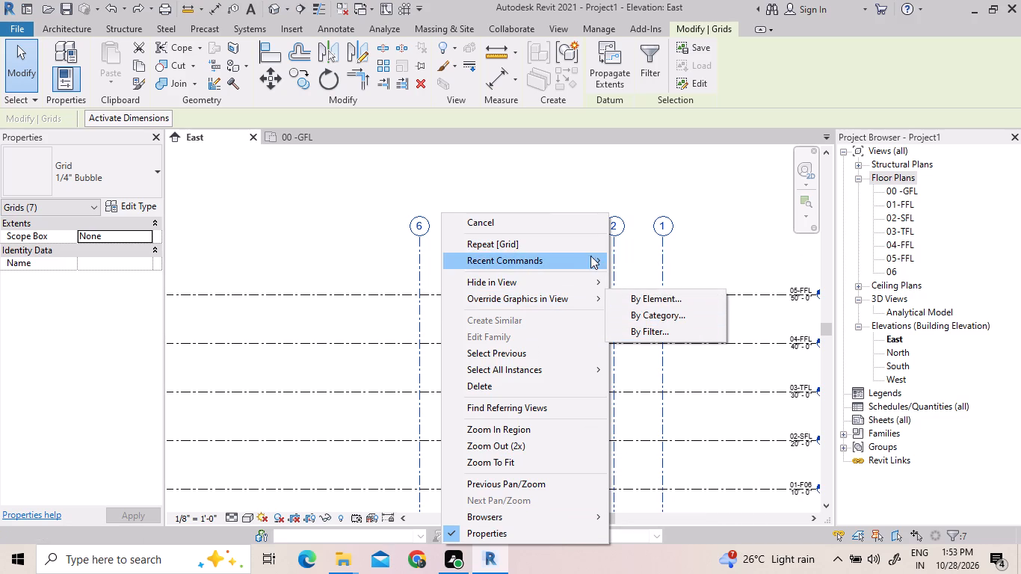
left_click(564, 185)
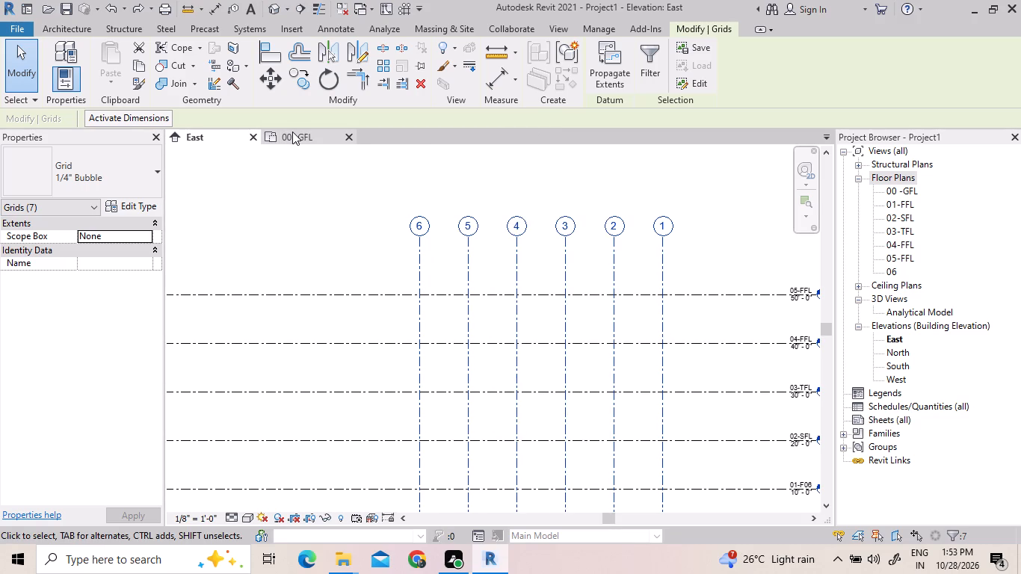
left_click(292, 132)
scroll(377, 274, "down", 3)
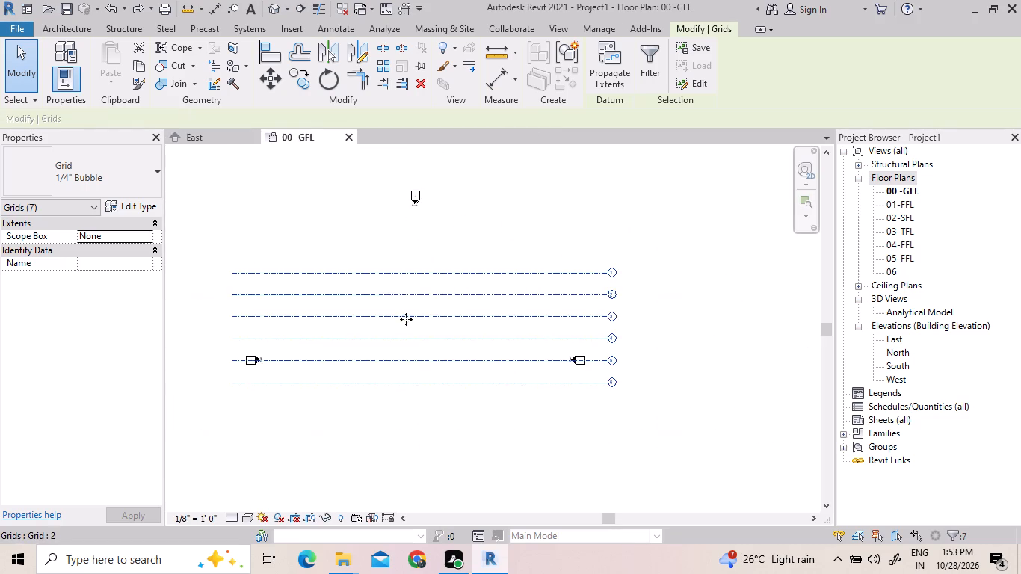
scroll(407, 320, "down", 1)
key("Escape")
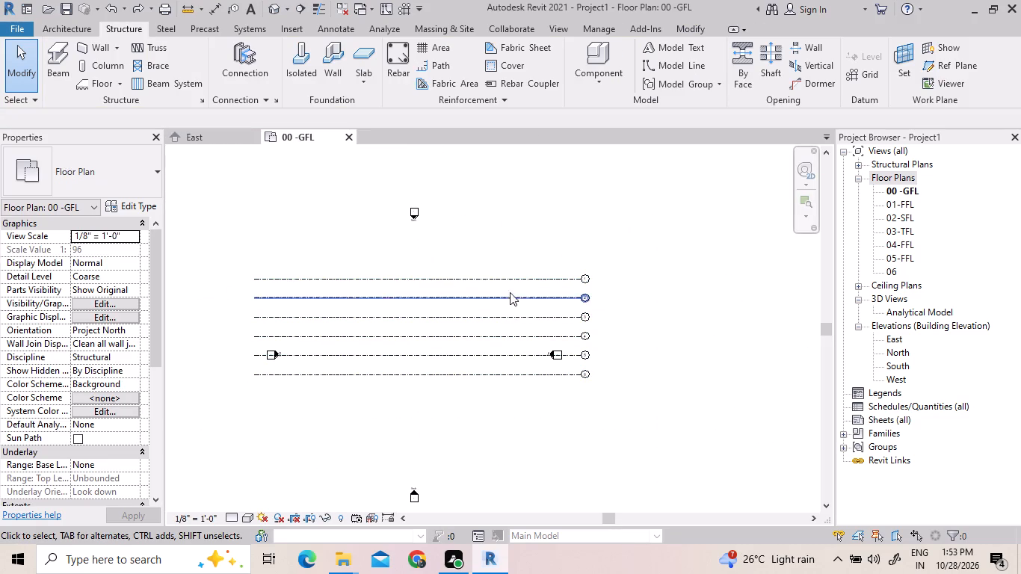
Draw a vertical grid line crossing grids 1 to 6 beside the East elevation marker in the 00 -GFL floor plan.
scroll(490, 297, "up", 4)
left_click(844, 75)
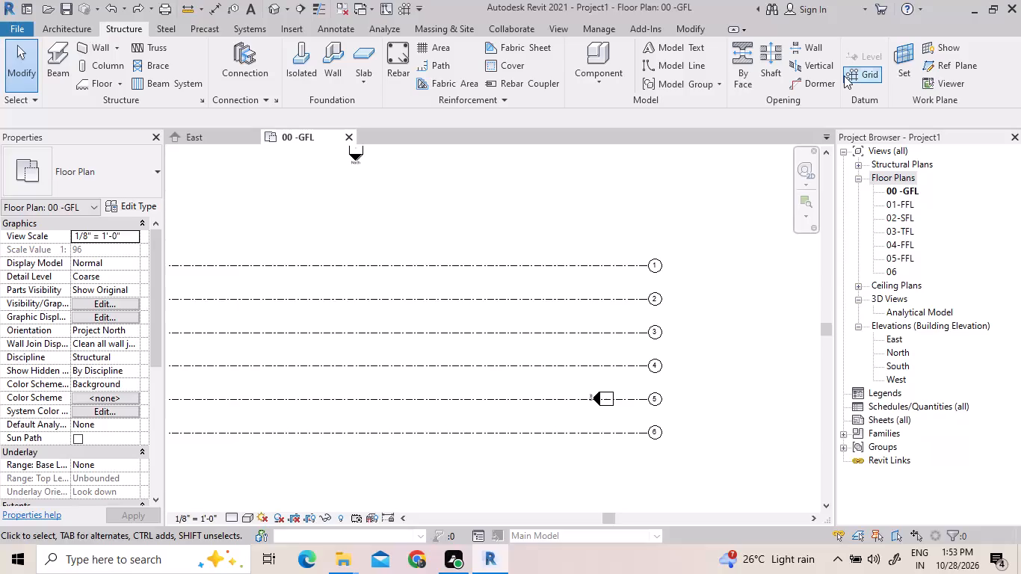
left_click(577, 195)
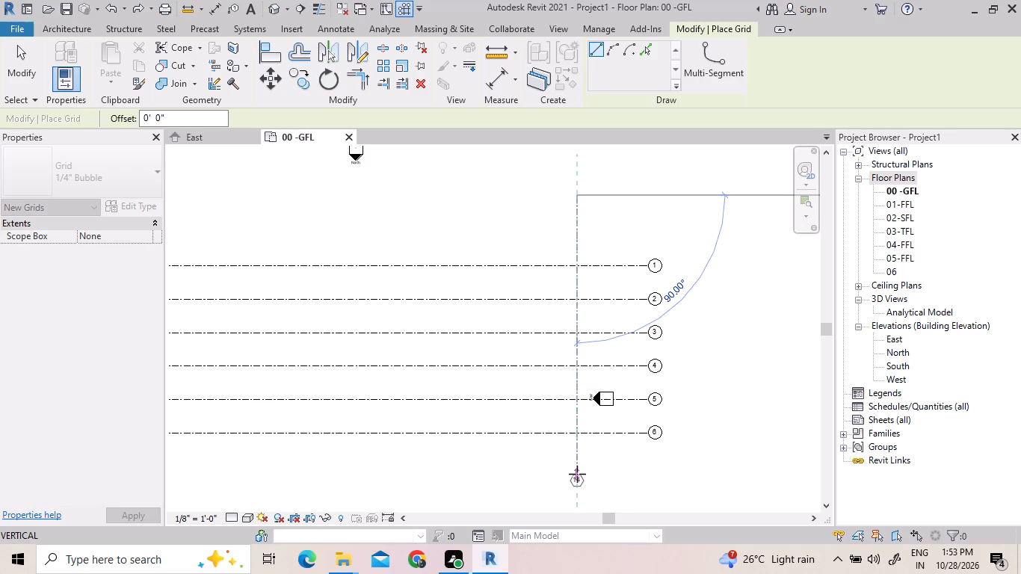
scroll(587, 448, "up", 1)
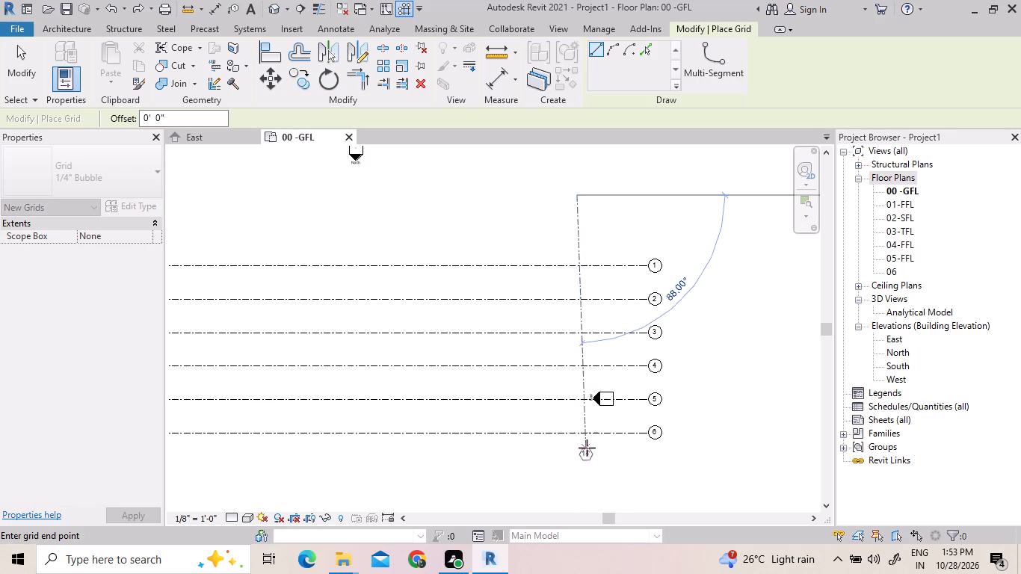
scroll(570, 480, "up", 3)
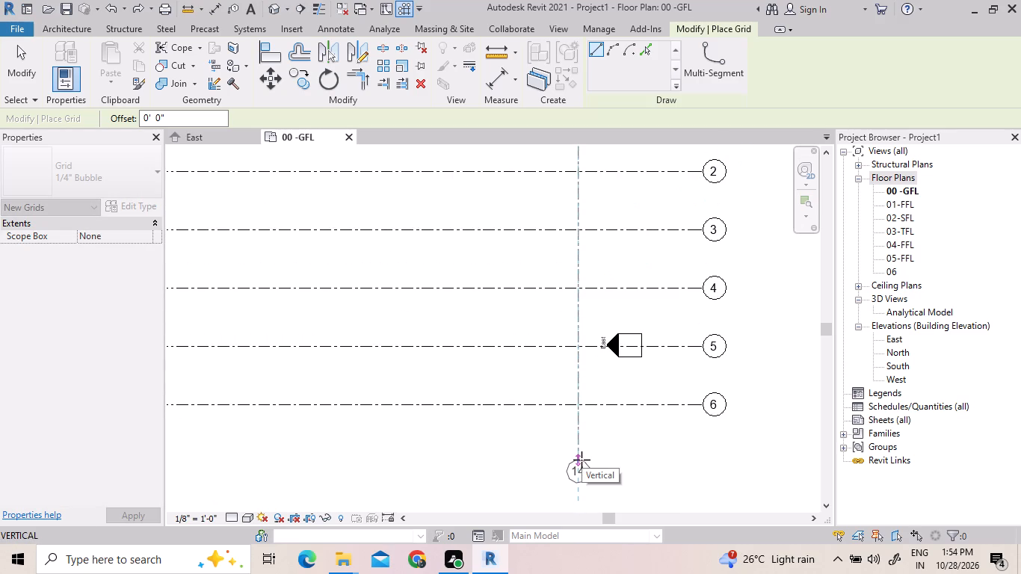
left_click(582, 460)
scroll(590, 466, "down", 2)
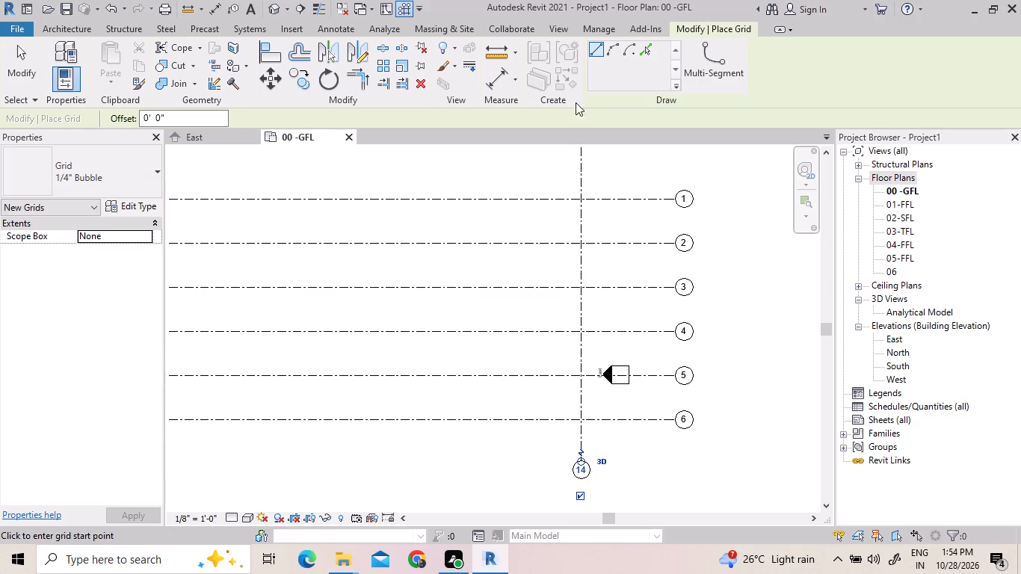
Offset five more vertical grid lines successively by 10' 0" from grid 14, heading away from the East elevation marker.
left_click(651, 51)
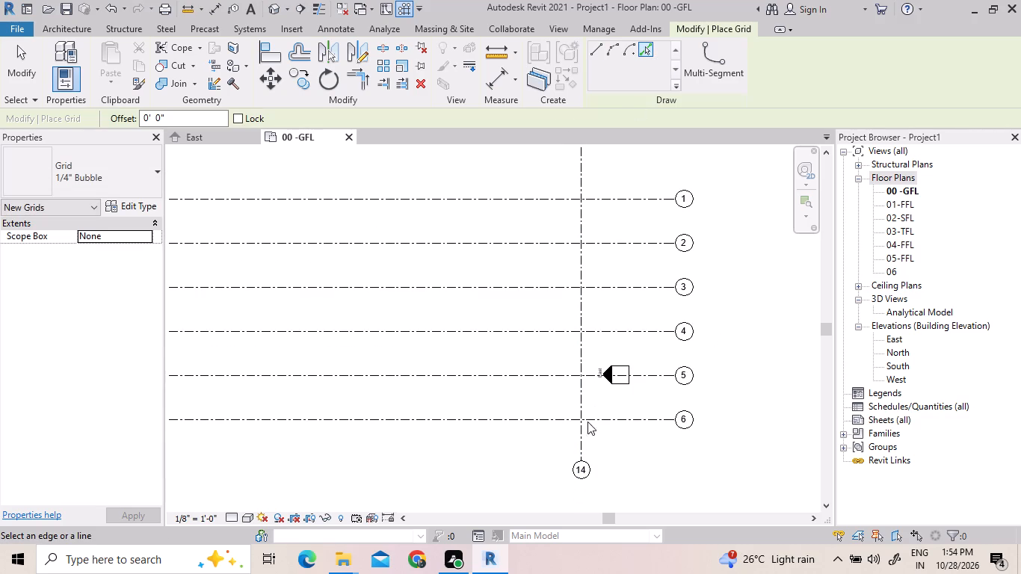
left_click(144, 118)
key("1")
key("Return")
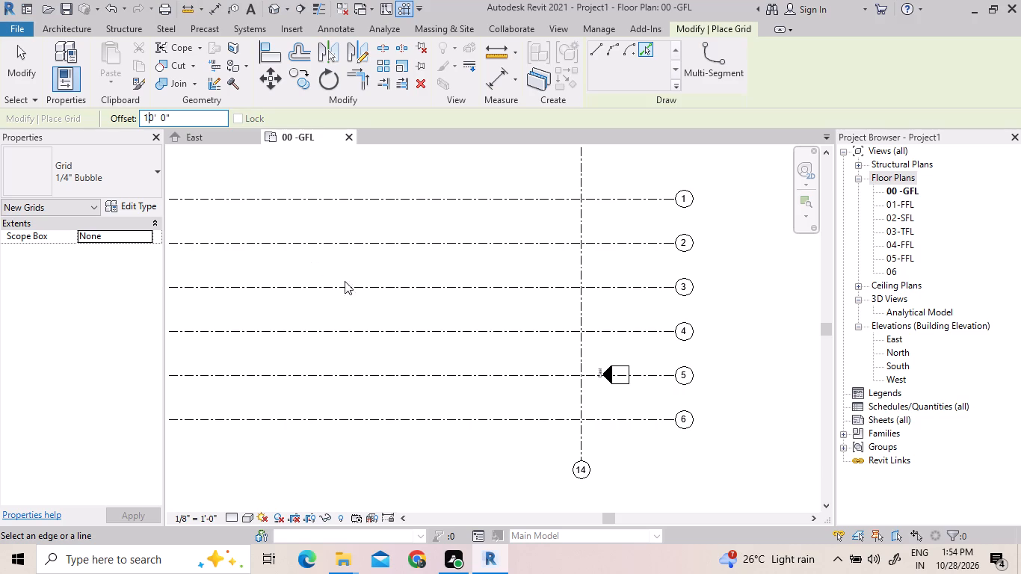
left_click(578, 469)
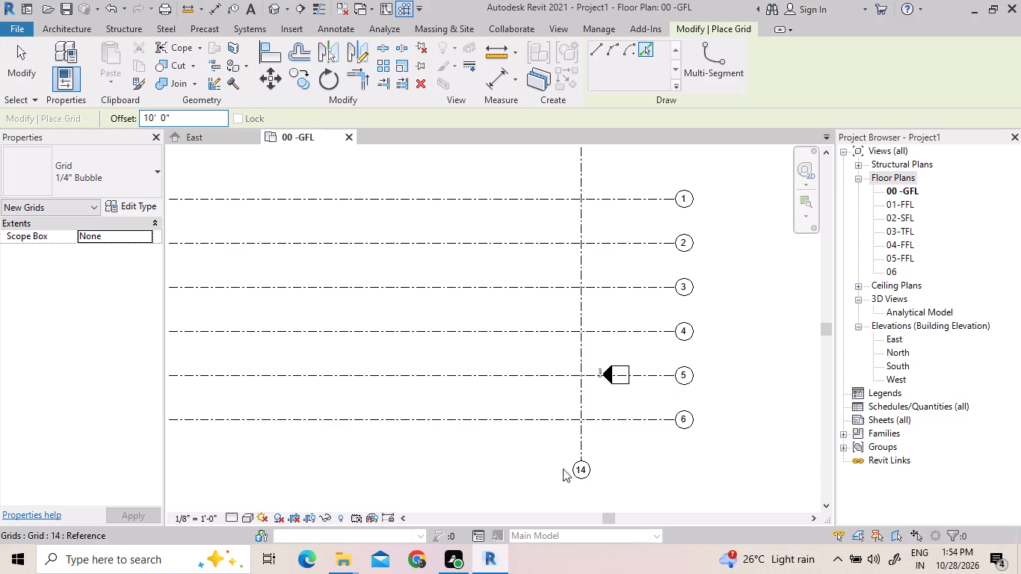
left_click(579, 406)
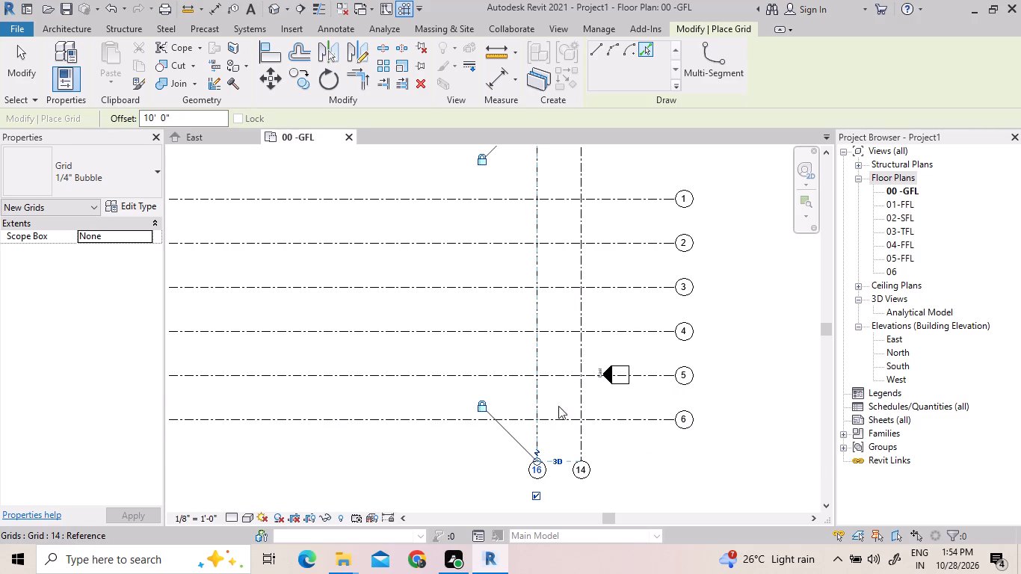
left_click(534, 392)
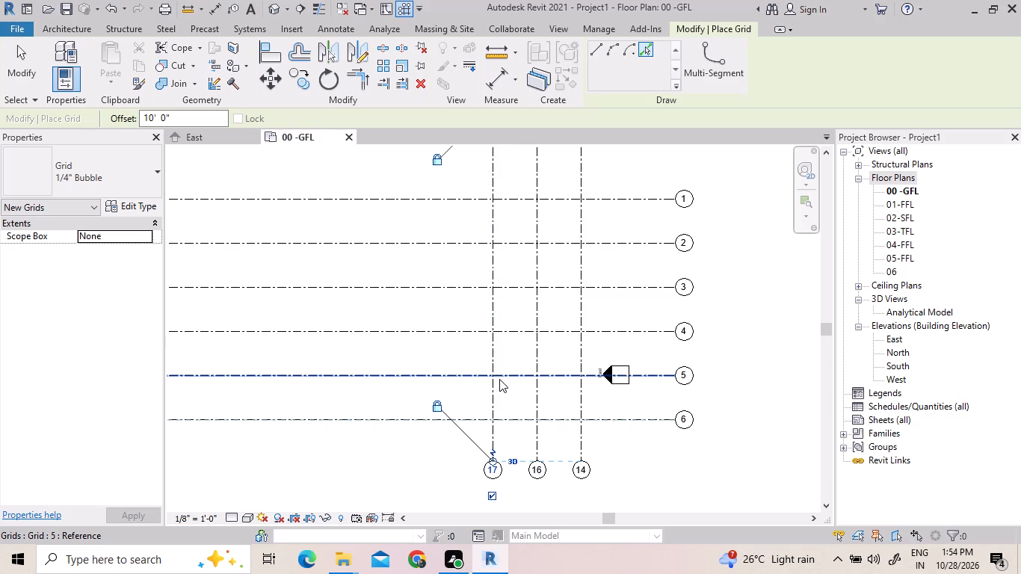
left_click(493, 379)
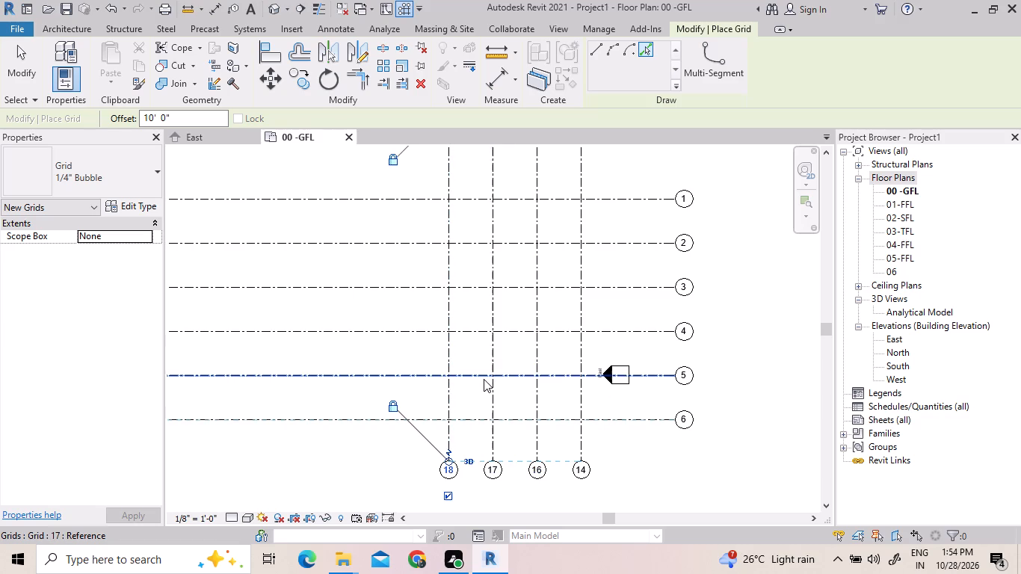
left_click(450, 378)
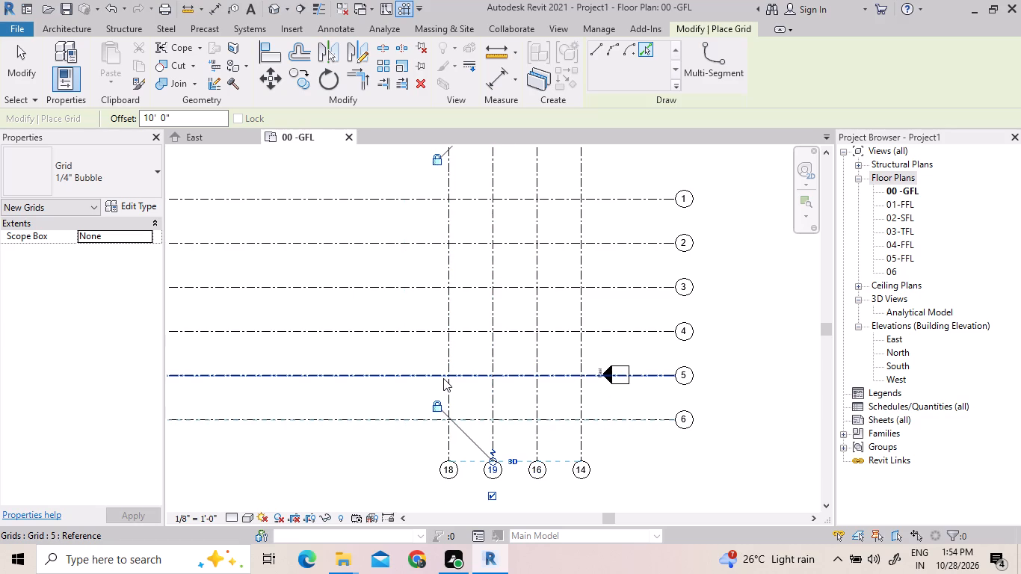
left_click(111, 13)
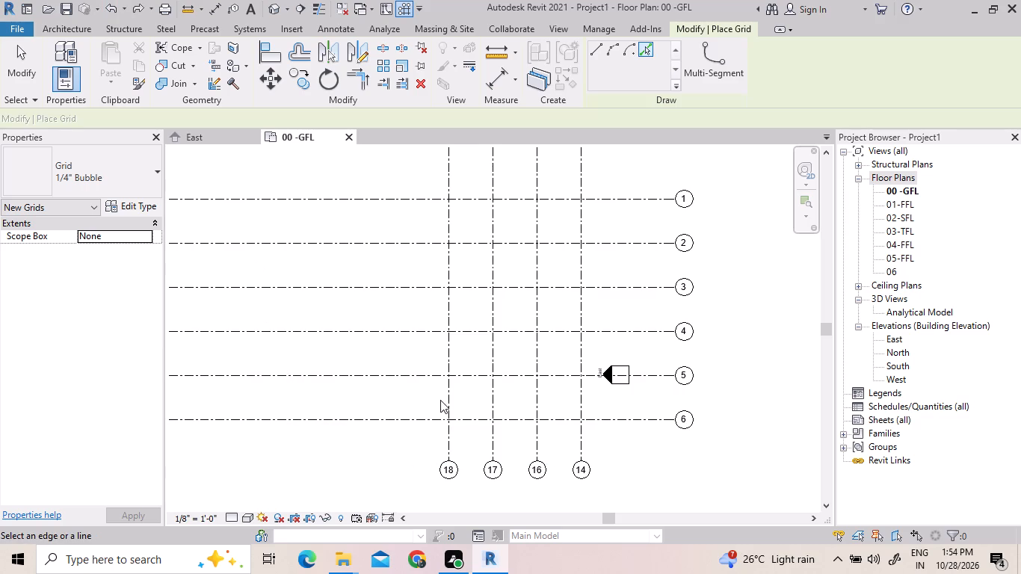
left_click(446, 401)
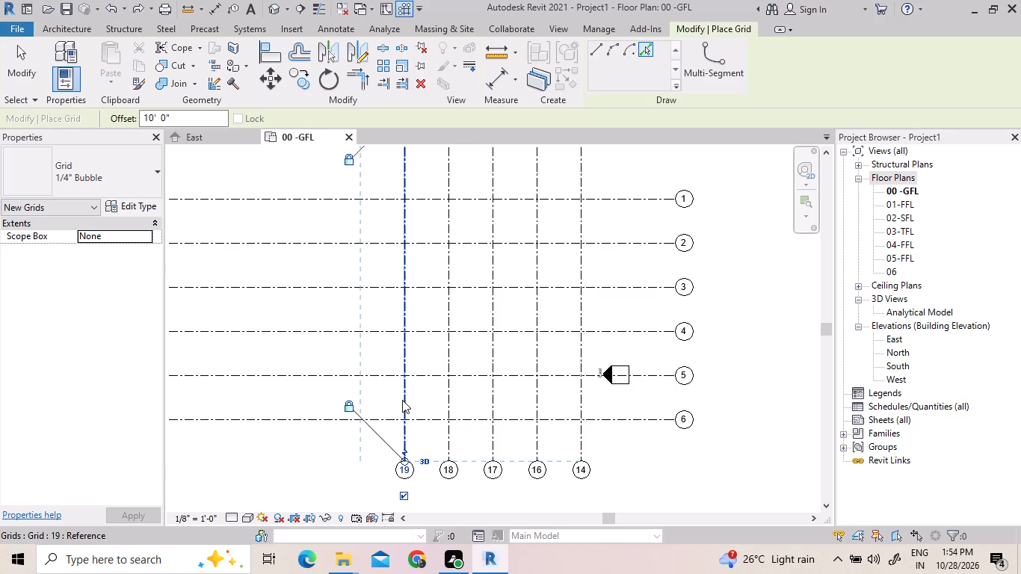
left_click(402, 400)
scroll(426, 482, "down", 1)
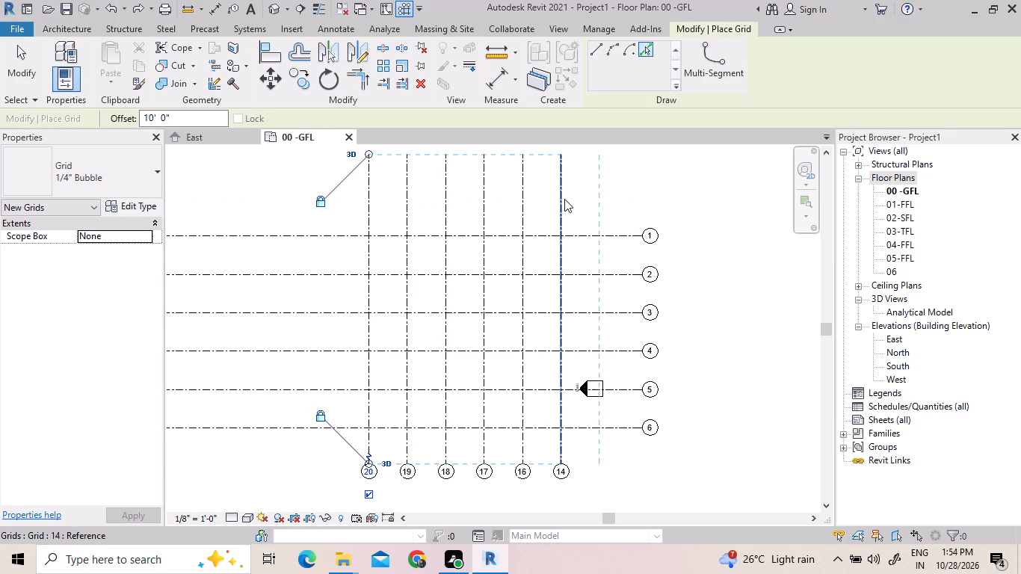
key("Escape")
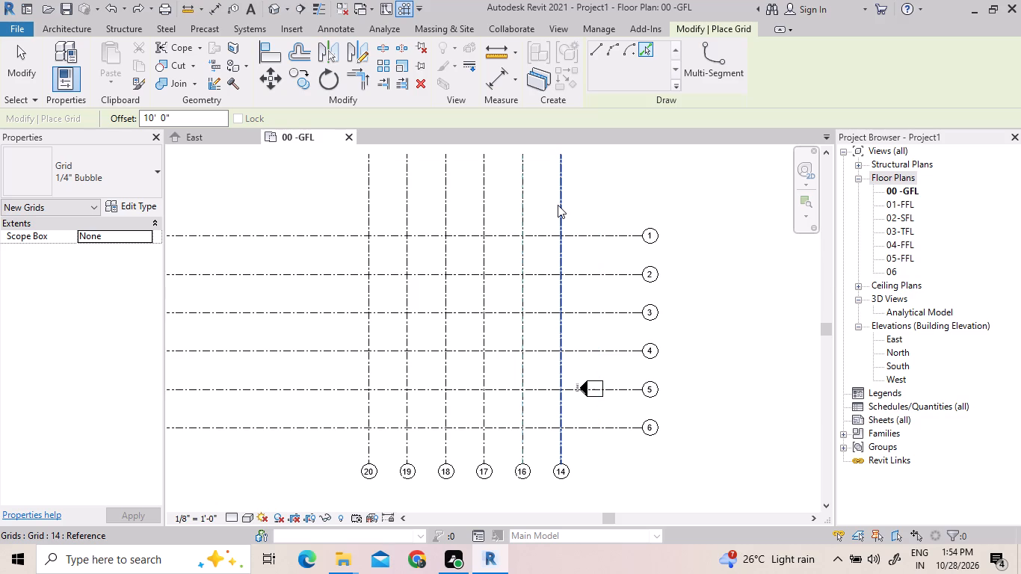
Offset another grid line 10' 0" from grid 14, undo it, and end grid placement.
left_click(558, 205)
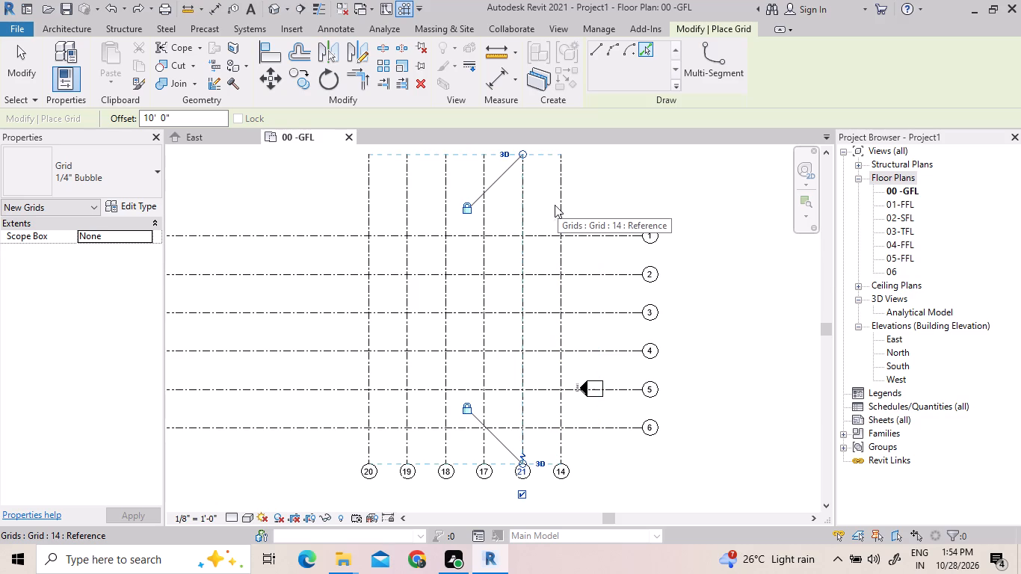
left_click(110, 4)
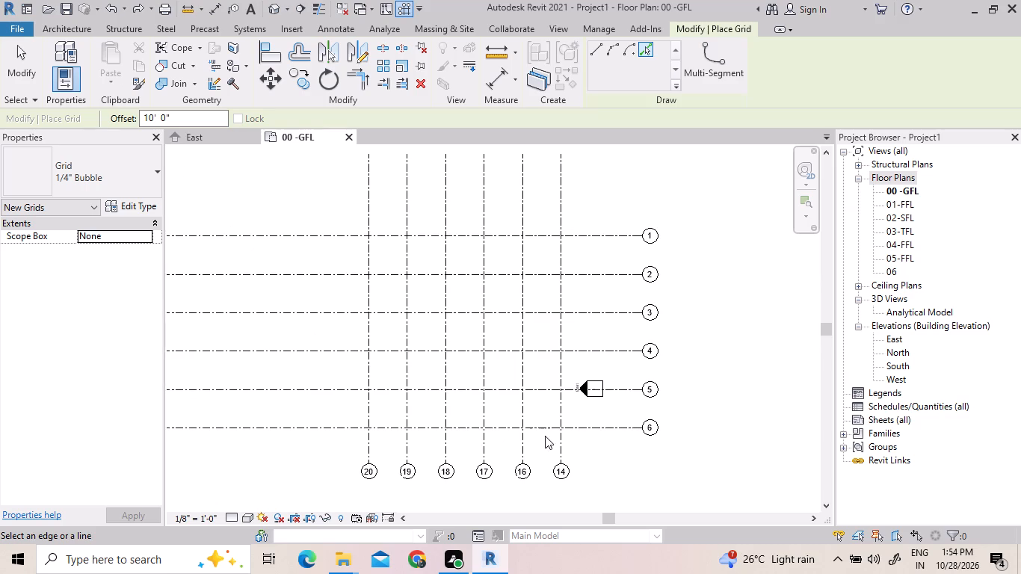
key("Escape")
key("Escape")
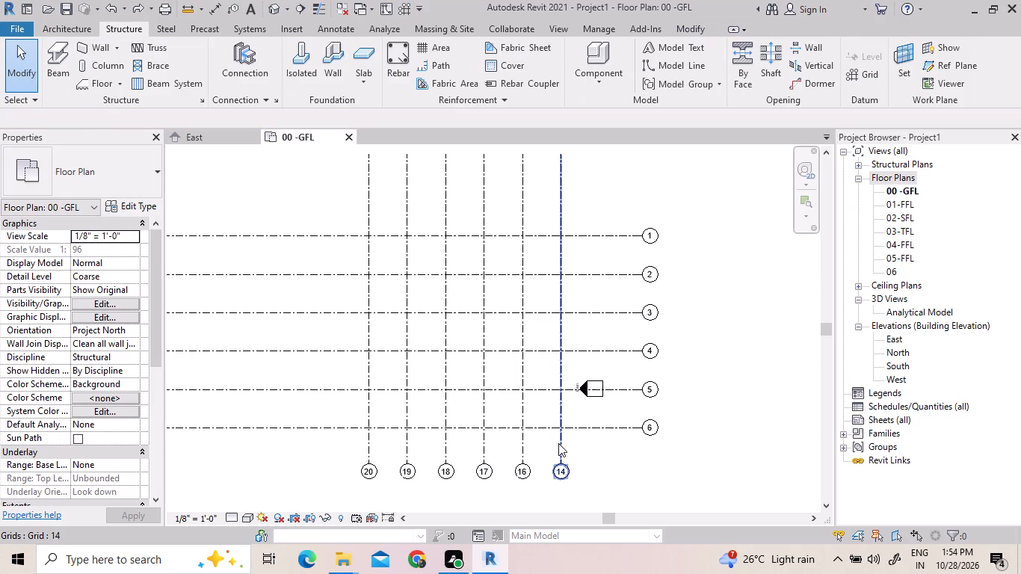
Rename vertical grid 14, nearest the East elevation marker, as 7.
left_click(559, 443)
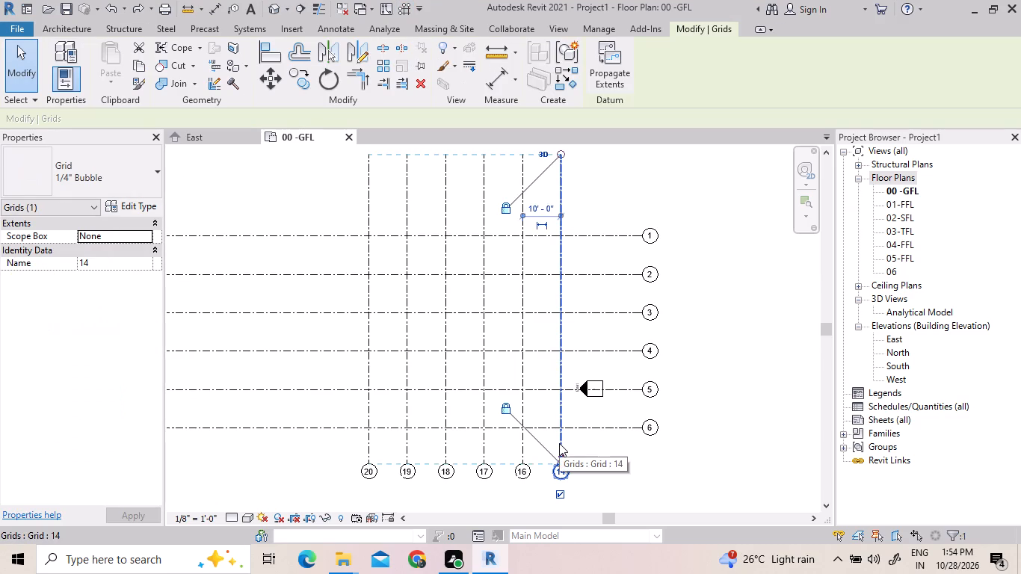
scroll(566, 479, "up", 10)
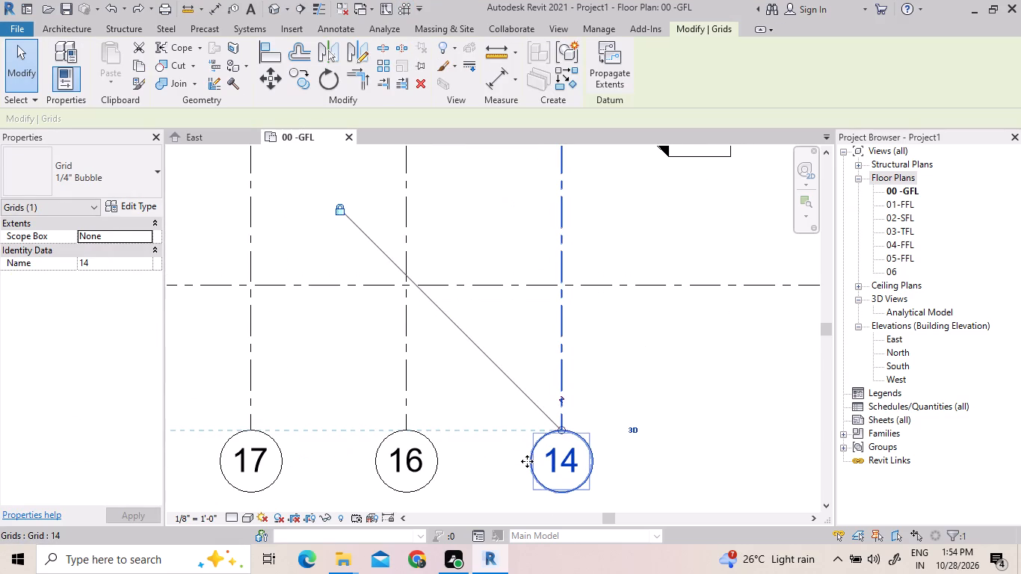
key("Escape")
scroll(560, 468, "down", 4)
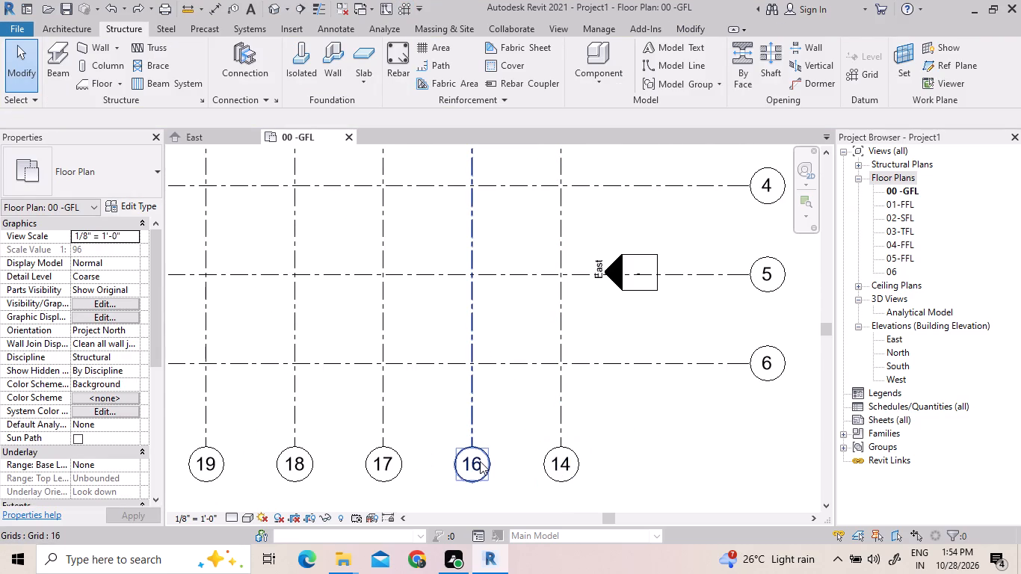
left_click(480, 461)
left_click(557, 459)
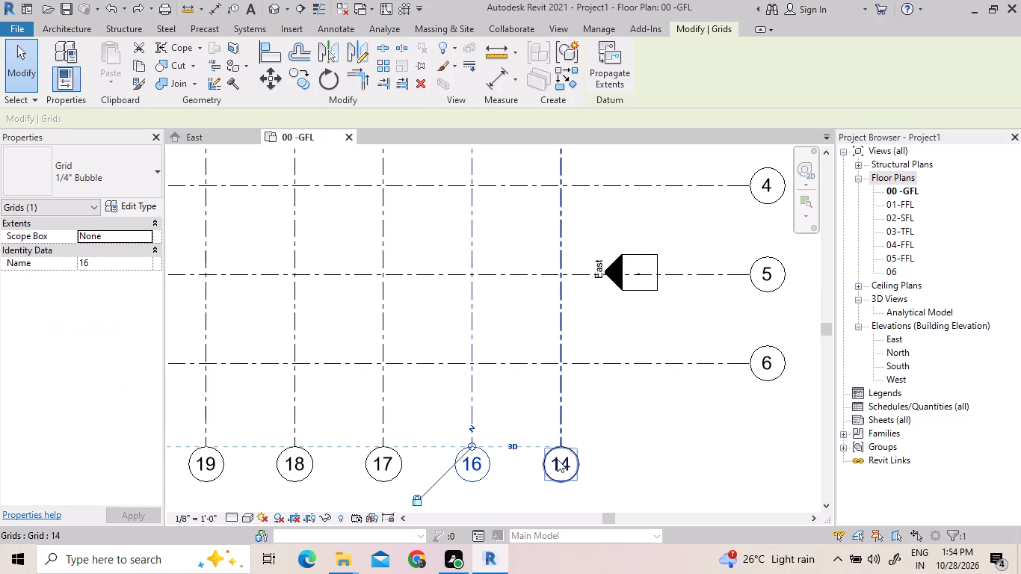
right_click(561, 460)
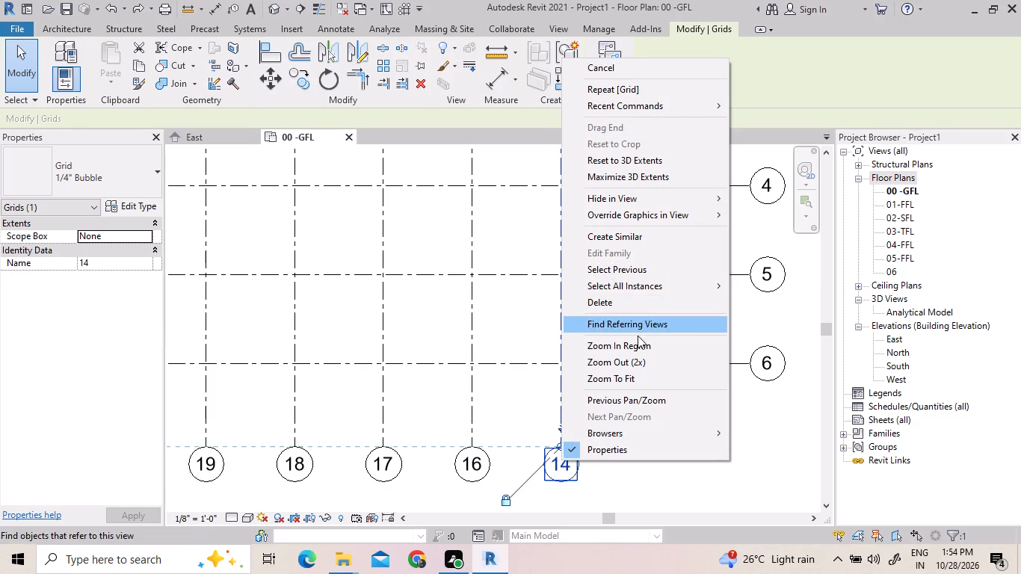
left_click(679, 502)
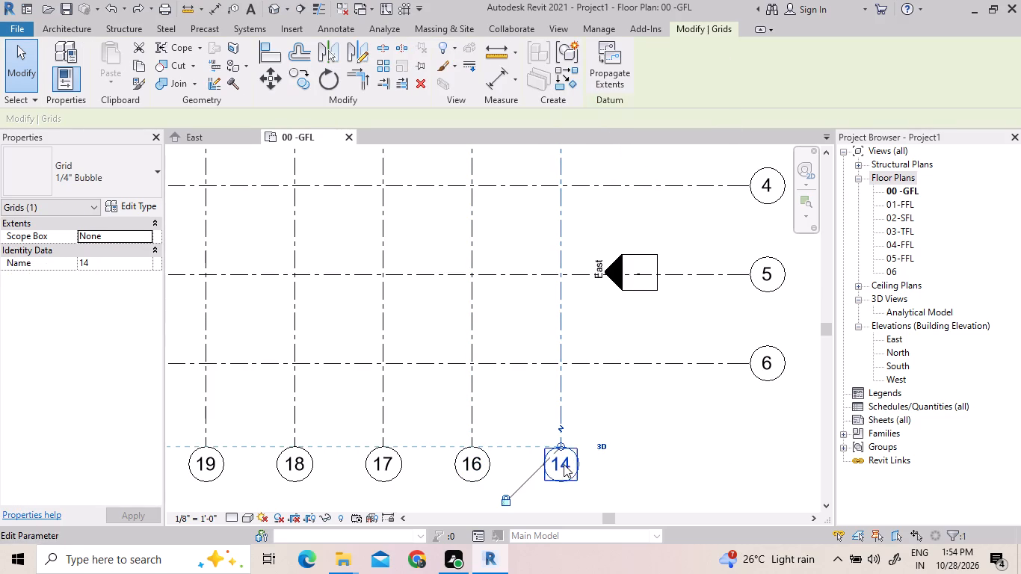
double_click(564, 464)
left_click_drag(564, 464, 513, 465)
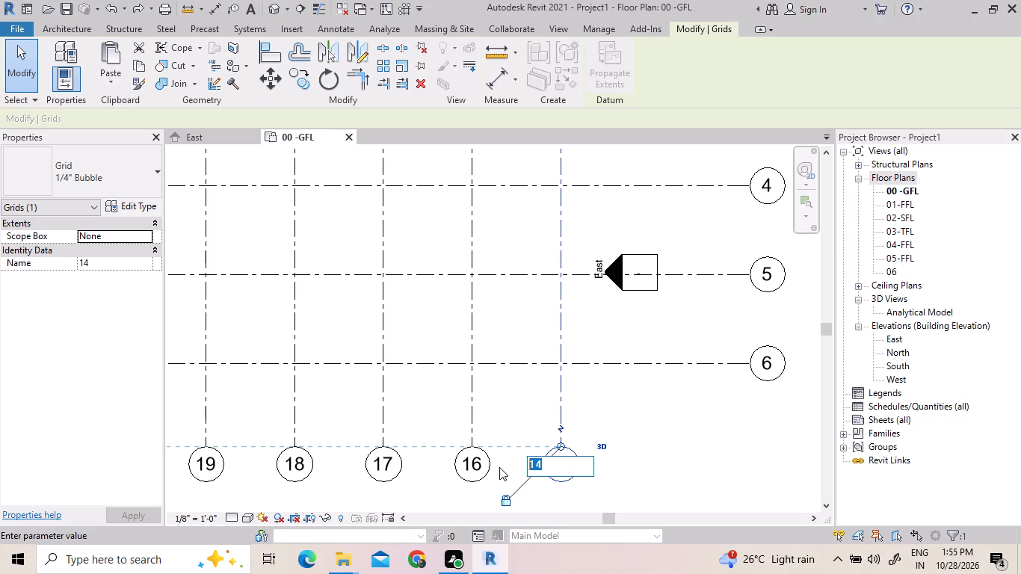
key("7")
left_click(468, 461)
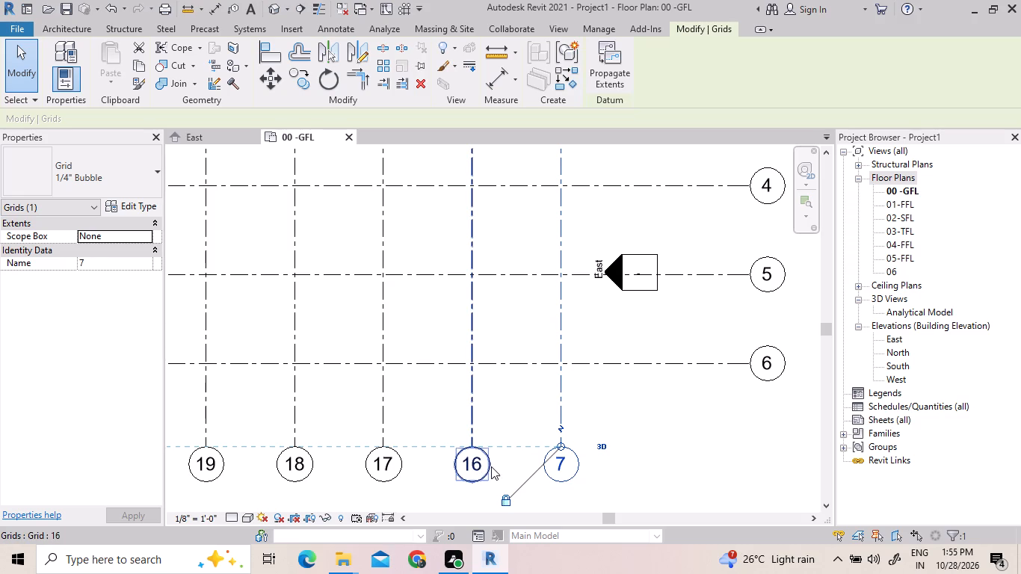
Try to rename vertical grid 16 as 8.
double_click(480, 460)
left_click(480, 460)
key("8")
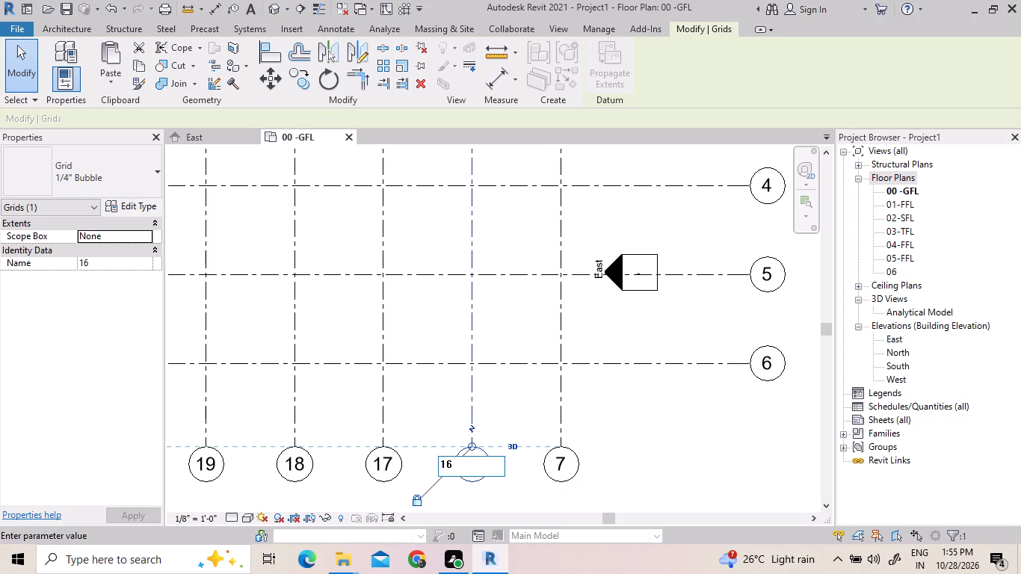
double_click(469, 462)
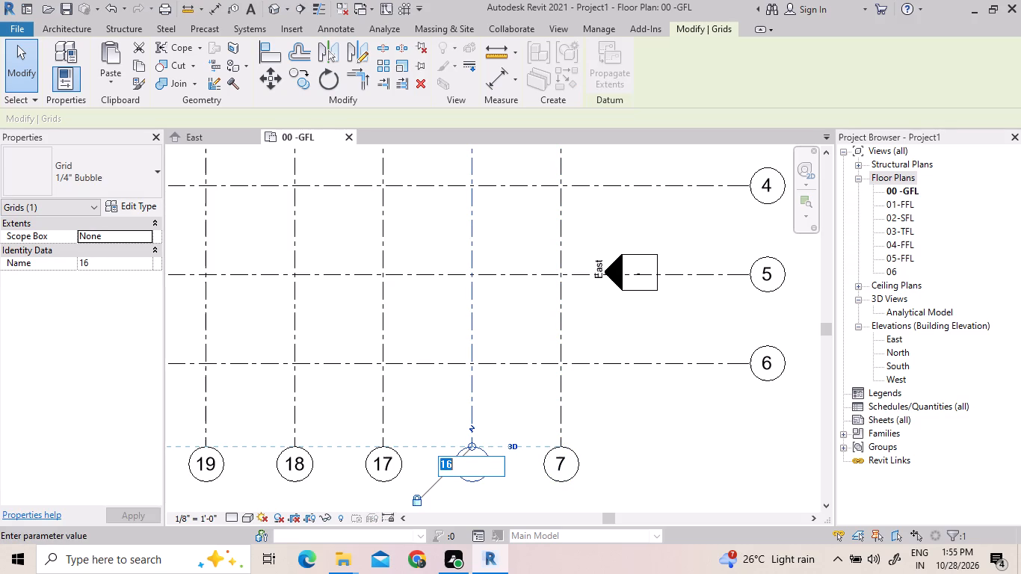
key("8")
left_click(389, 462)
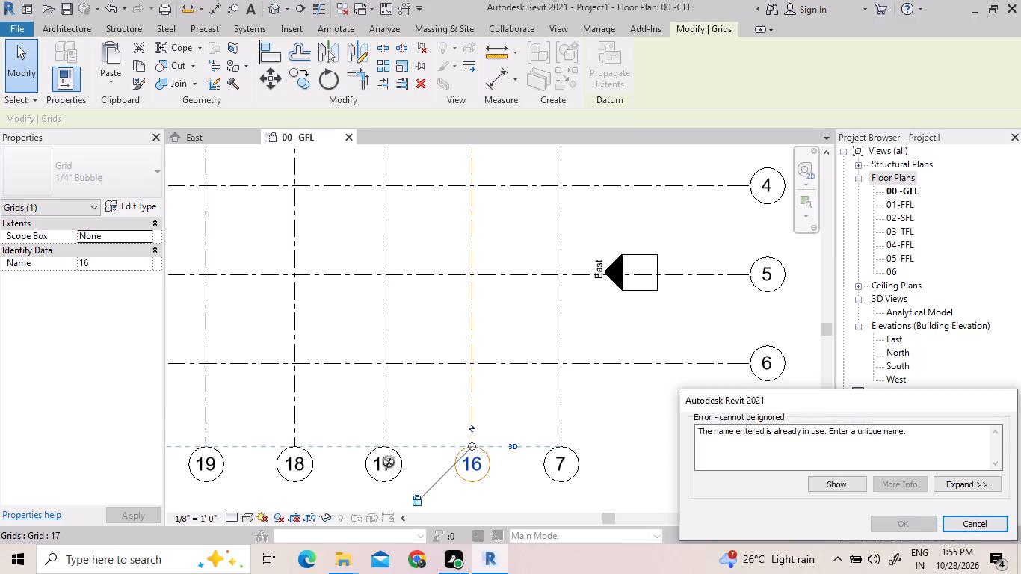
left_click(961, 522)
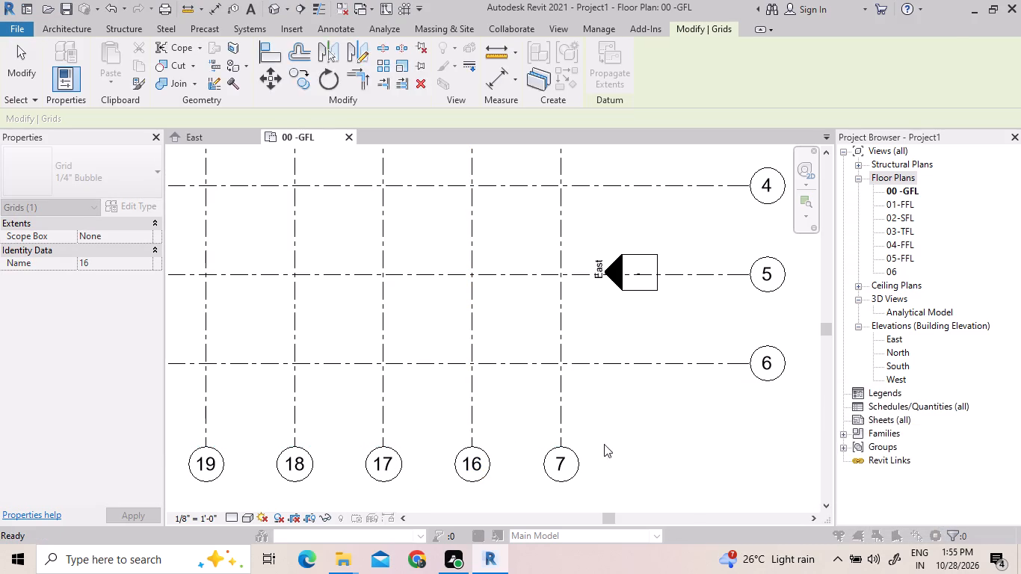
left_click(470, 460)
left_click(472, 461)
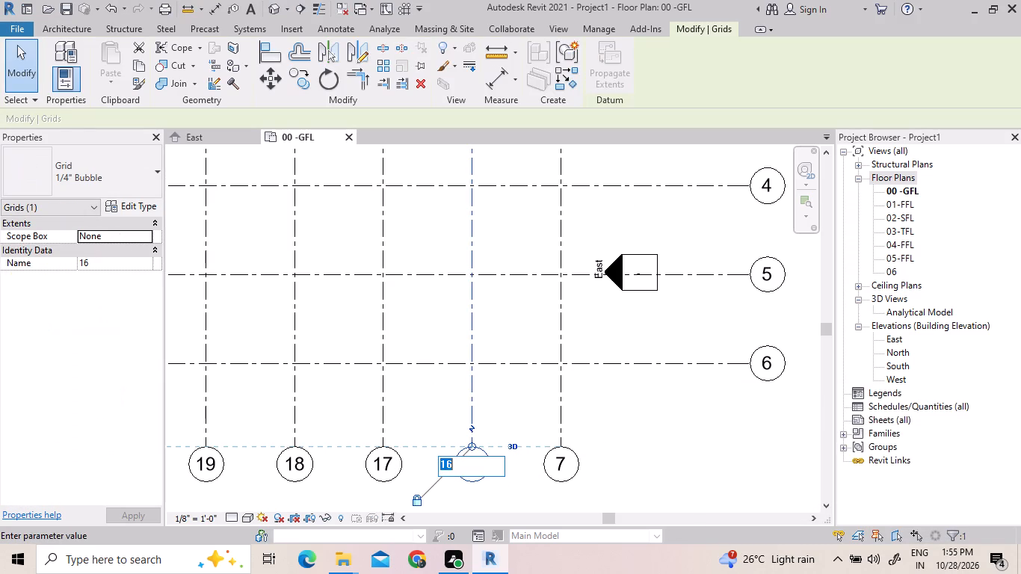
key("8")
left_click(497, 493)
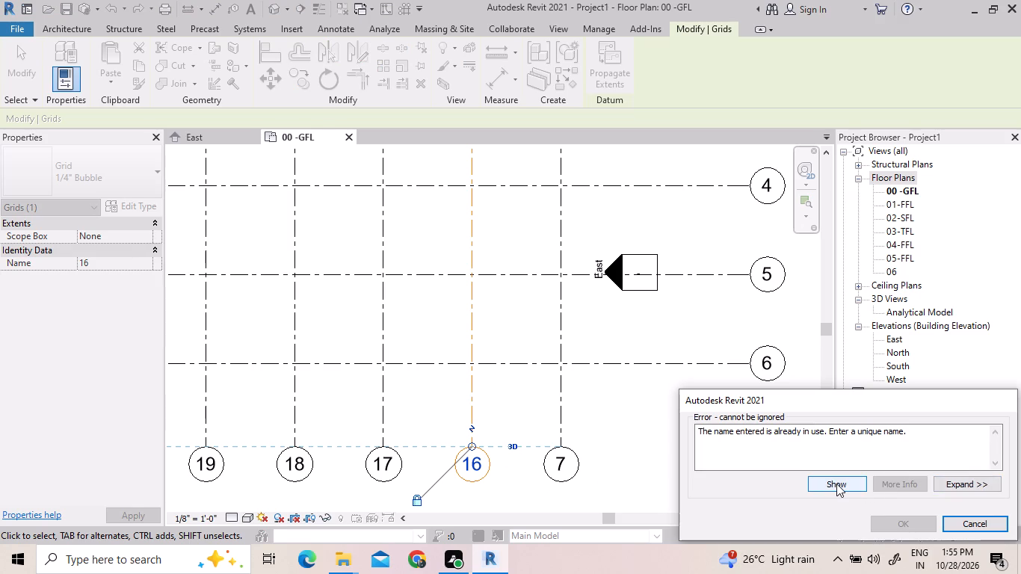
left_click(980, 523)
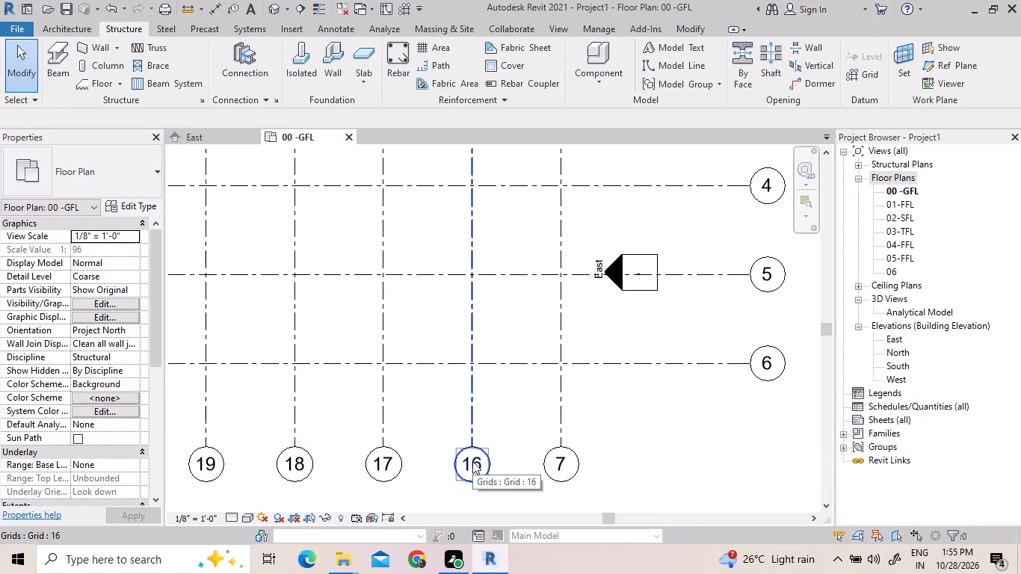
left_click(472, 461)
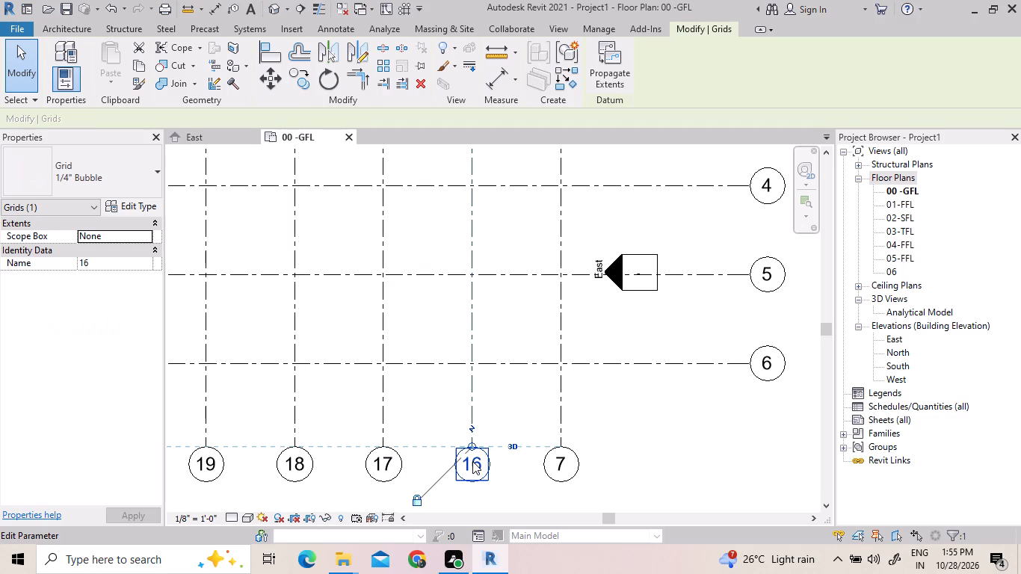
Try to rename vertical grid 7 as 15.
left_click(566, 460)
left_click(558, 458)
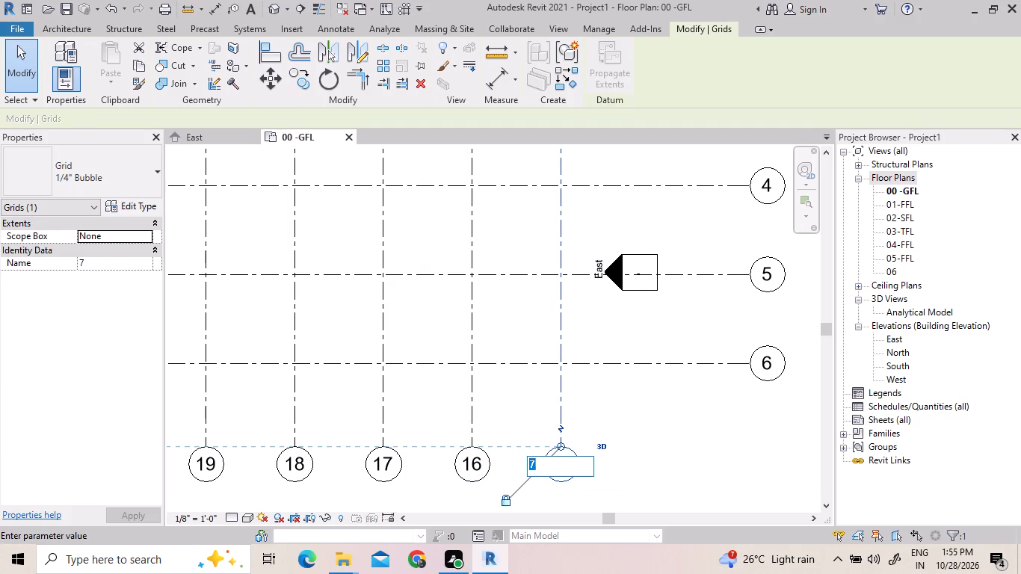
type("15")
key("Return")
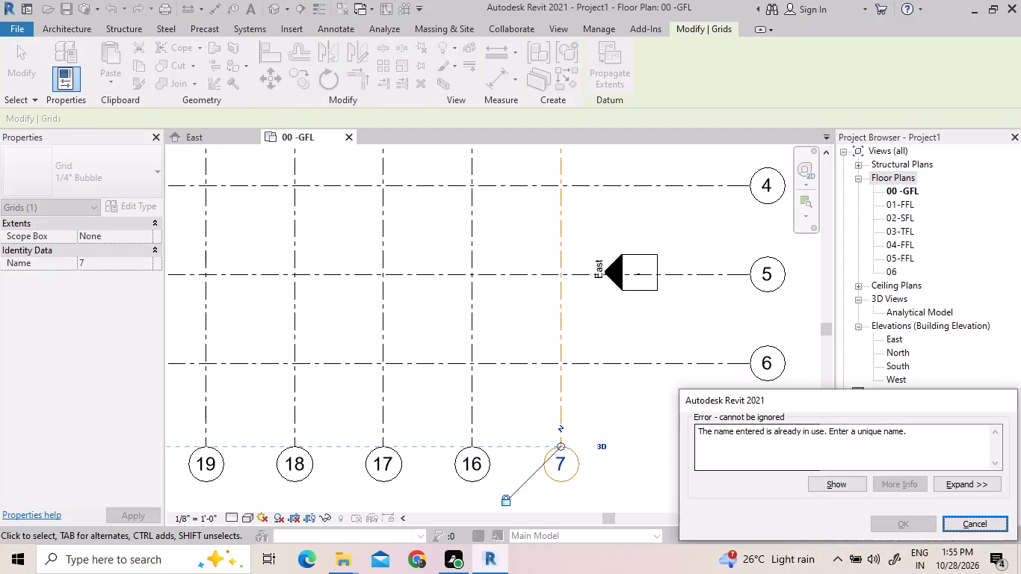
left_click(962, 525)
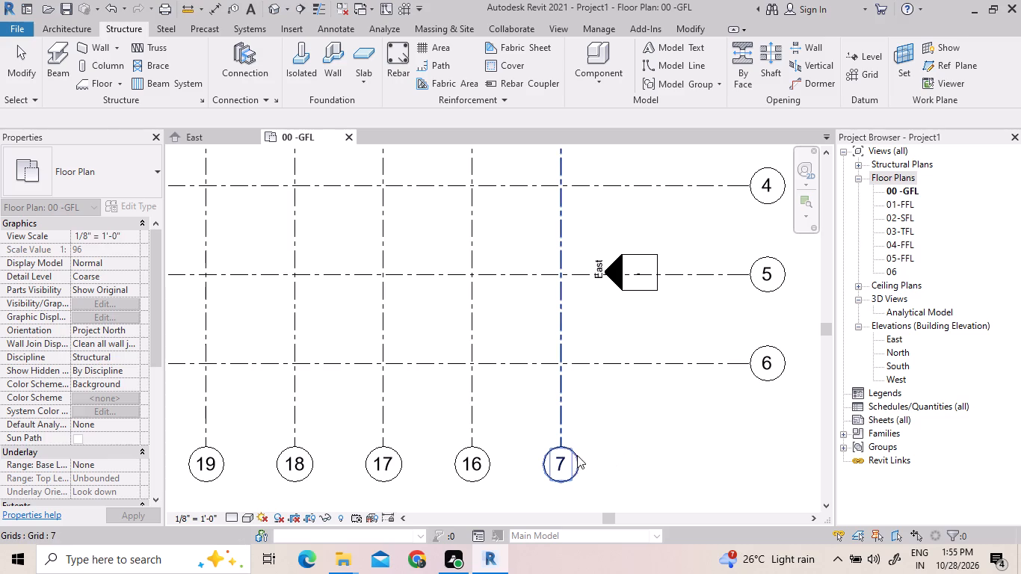
Rename the vertical grid labelled 7, nearest the East elevation marker, as 14.
left_click(567, 456)
key("1")
key("4")
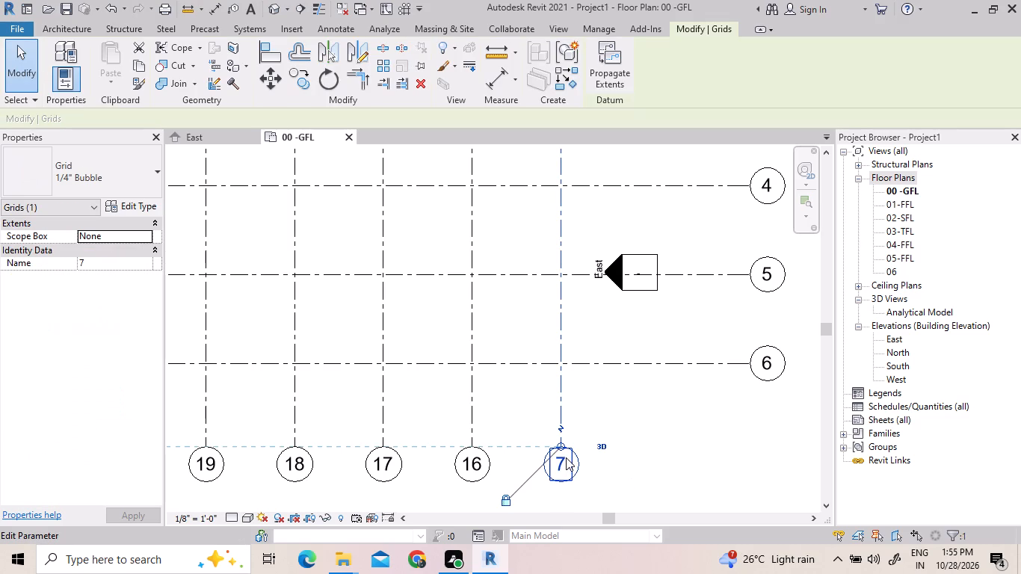
left_click(566, 457)
type("14")
key("Return")
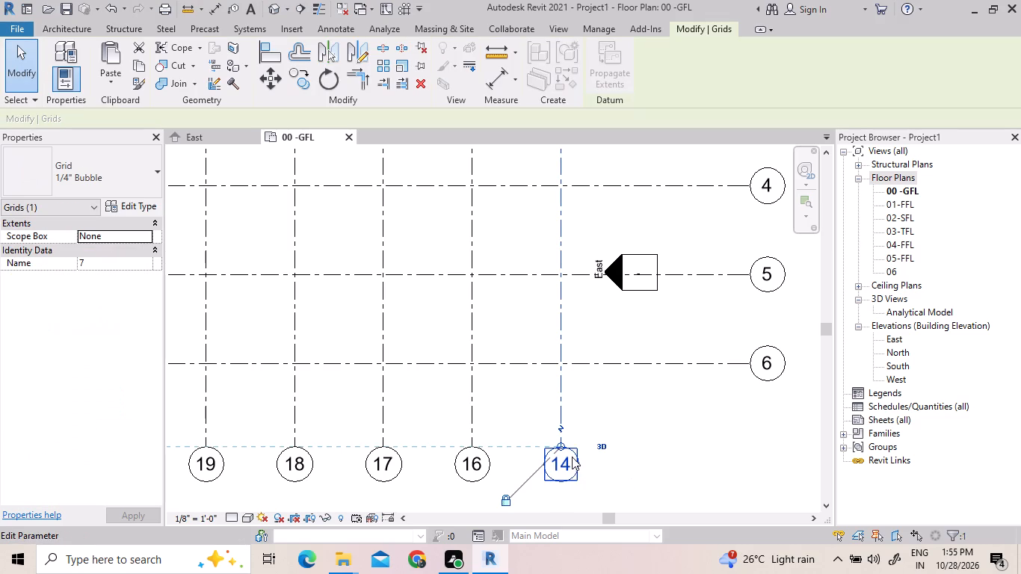
left_click(691, 455)
scroll(626, 462, "down", 4)
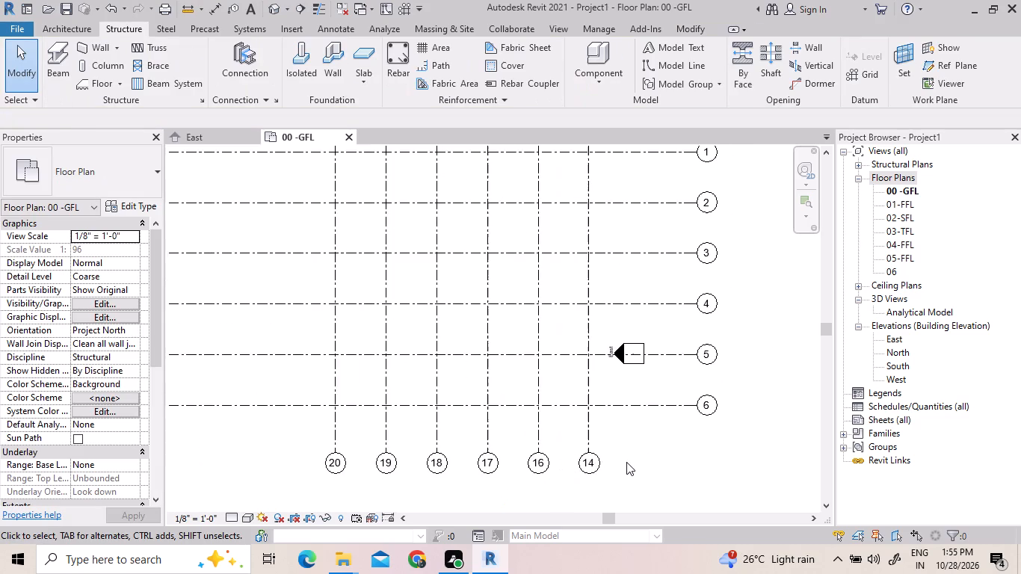
scroll(626, 462, "down", 1)
key("Escape")
key("Escape")
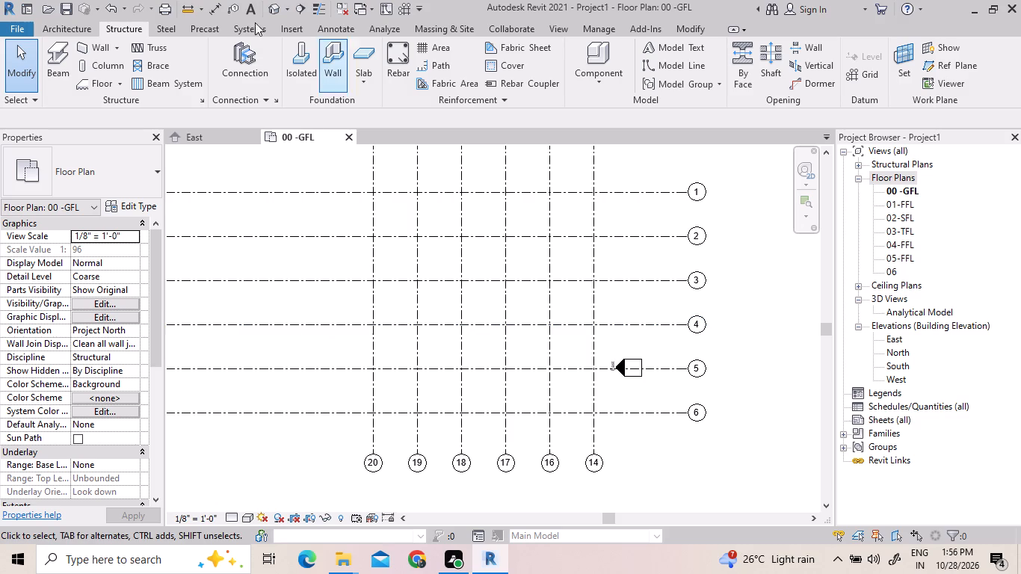
Start placing a structural column using the Concrete-Rectangular-Column 12 x 18 type.
left_click(115, 70)
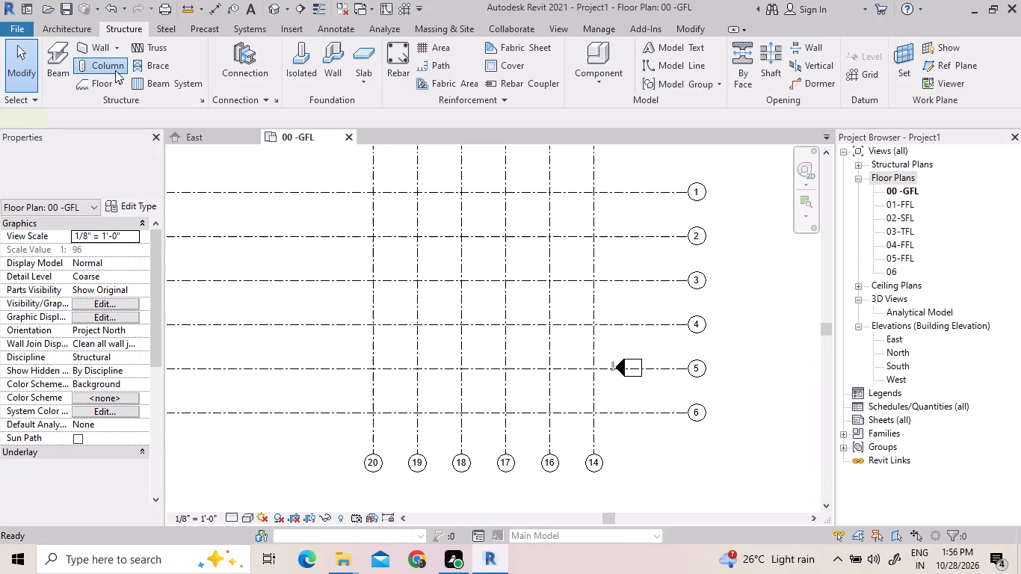
left_click(136, 167)
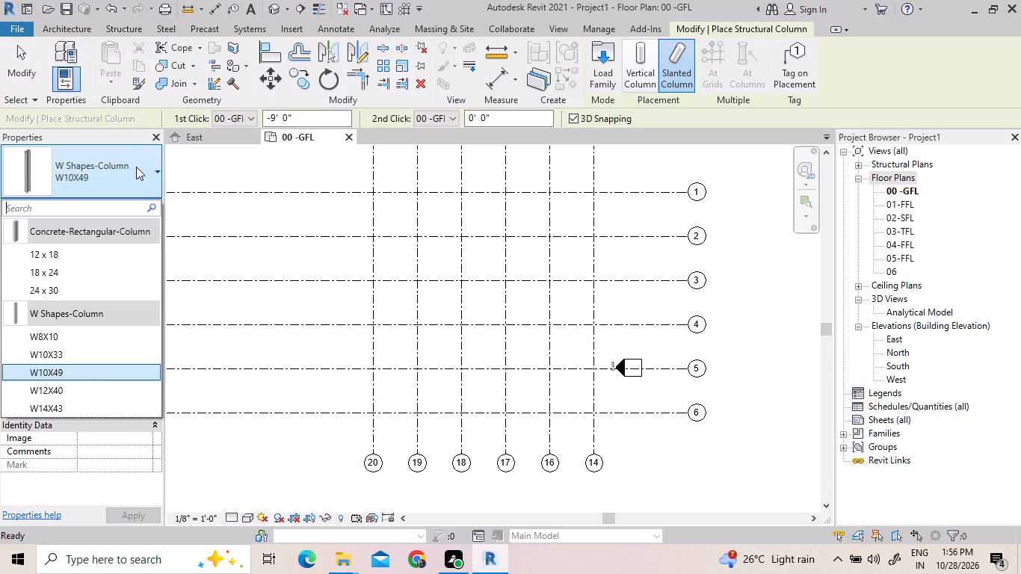
left_click(138, 227)
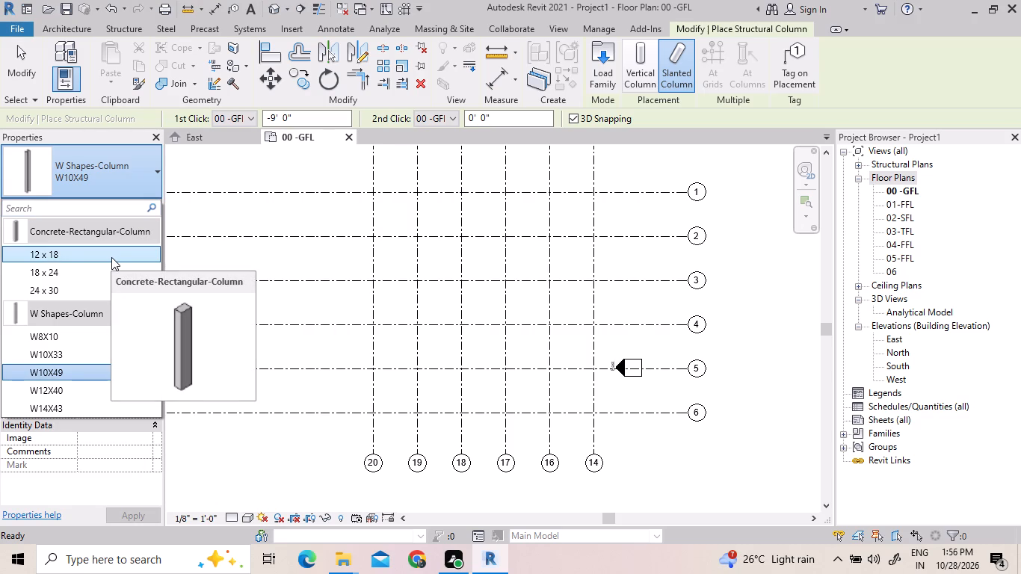
left_click(111, 257)
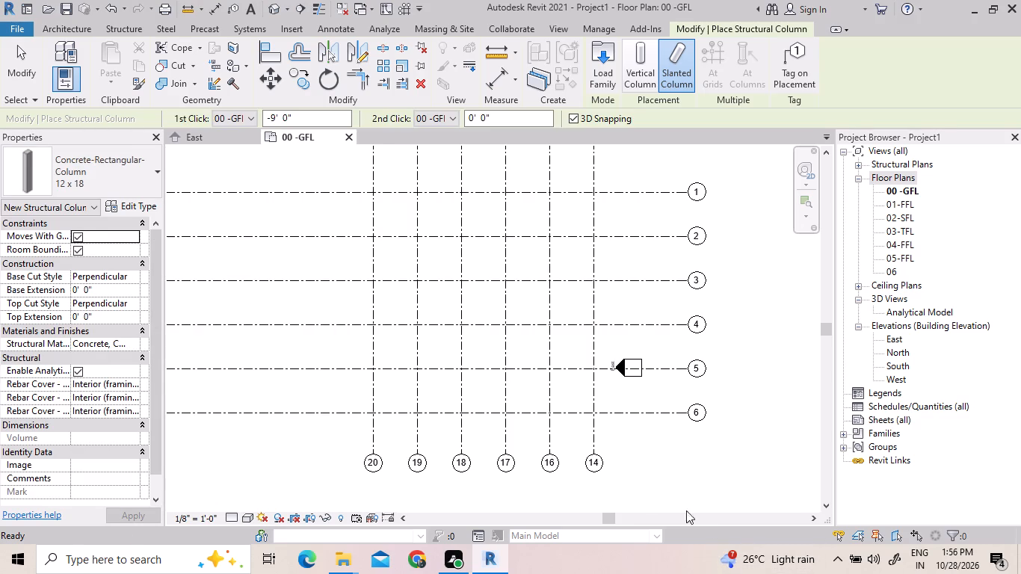
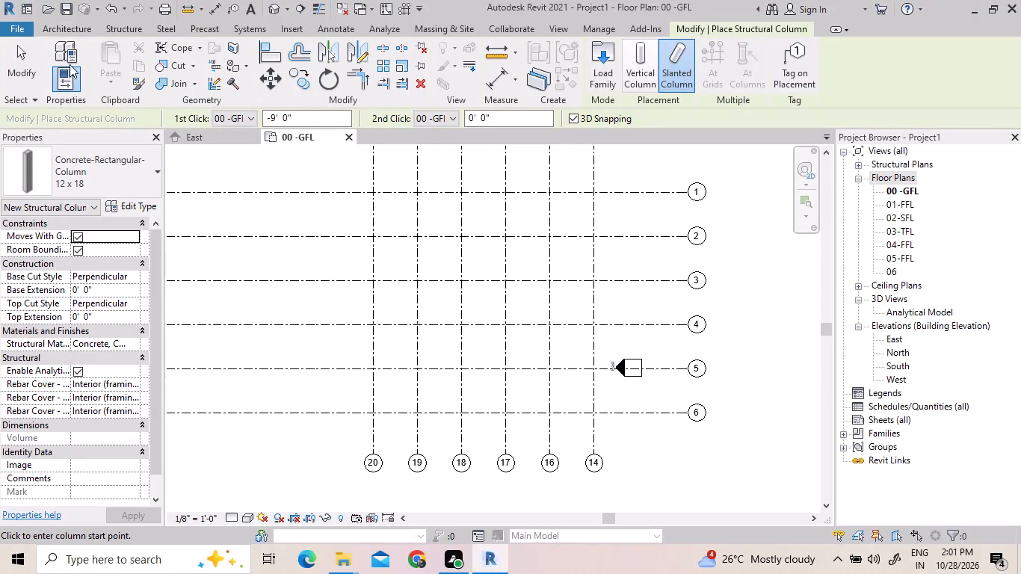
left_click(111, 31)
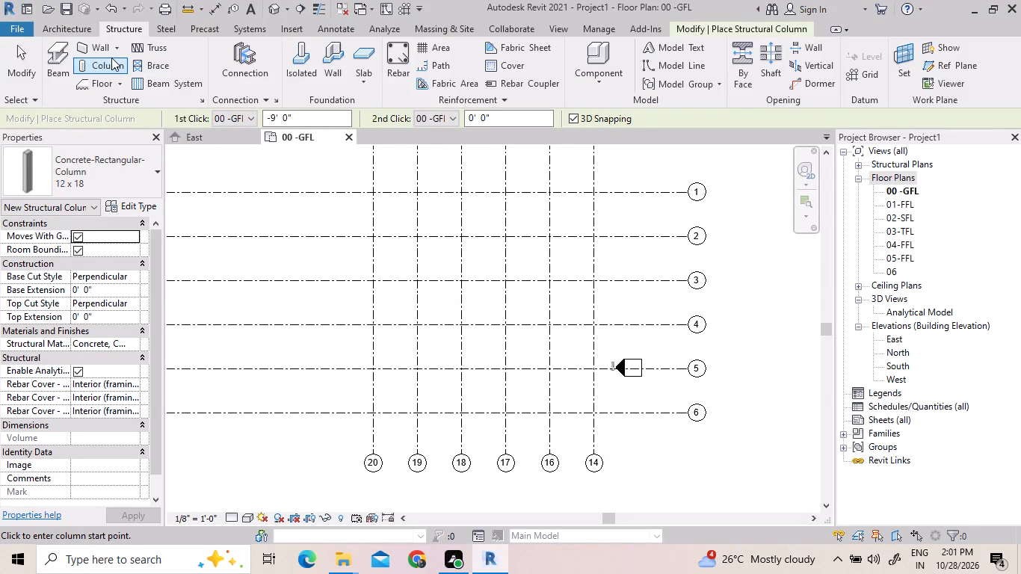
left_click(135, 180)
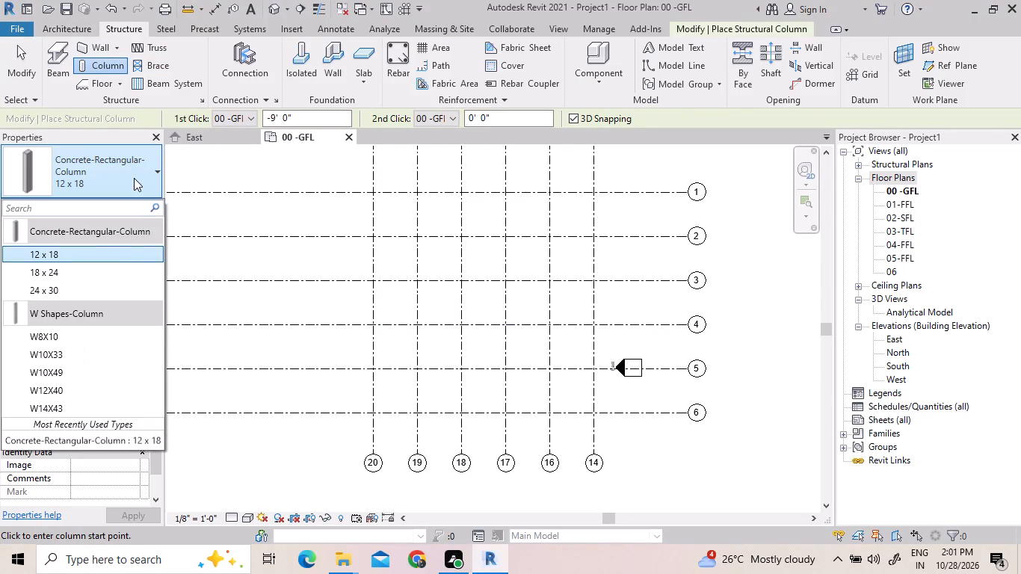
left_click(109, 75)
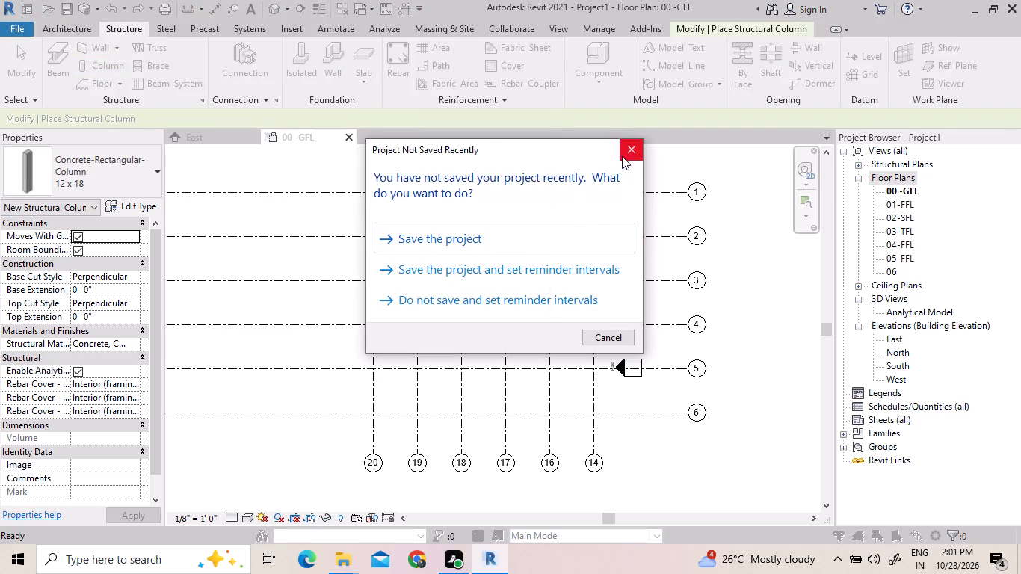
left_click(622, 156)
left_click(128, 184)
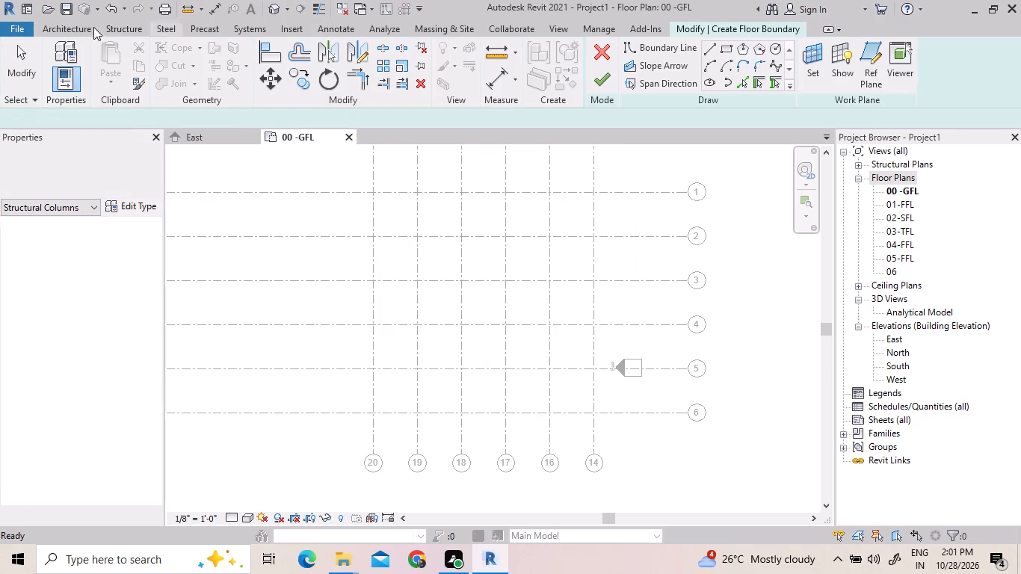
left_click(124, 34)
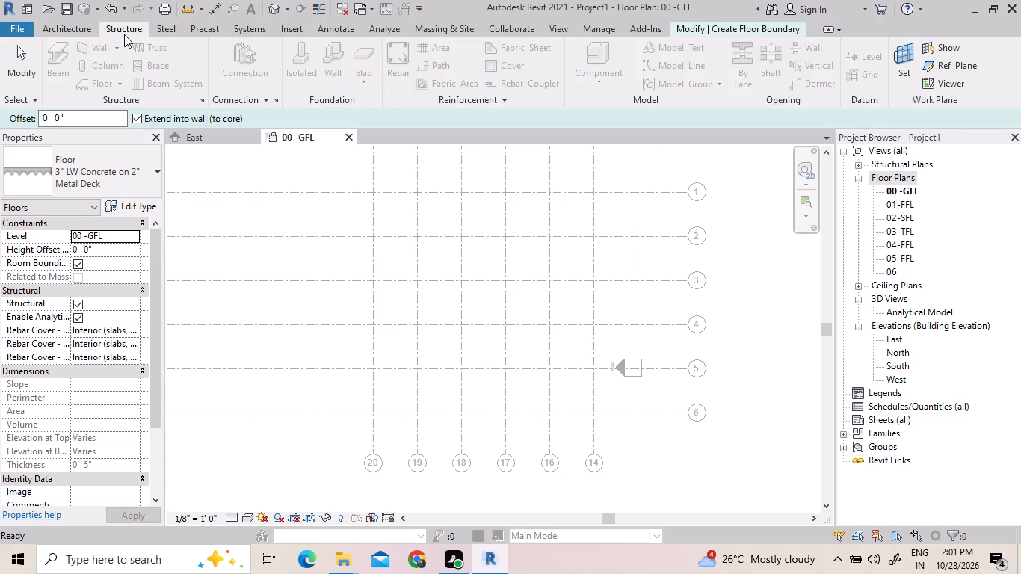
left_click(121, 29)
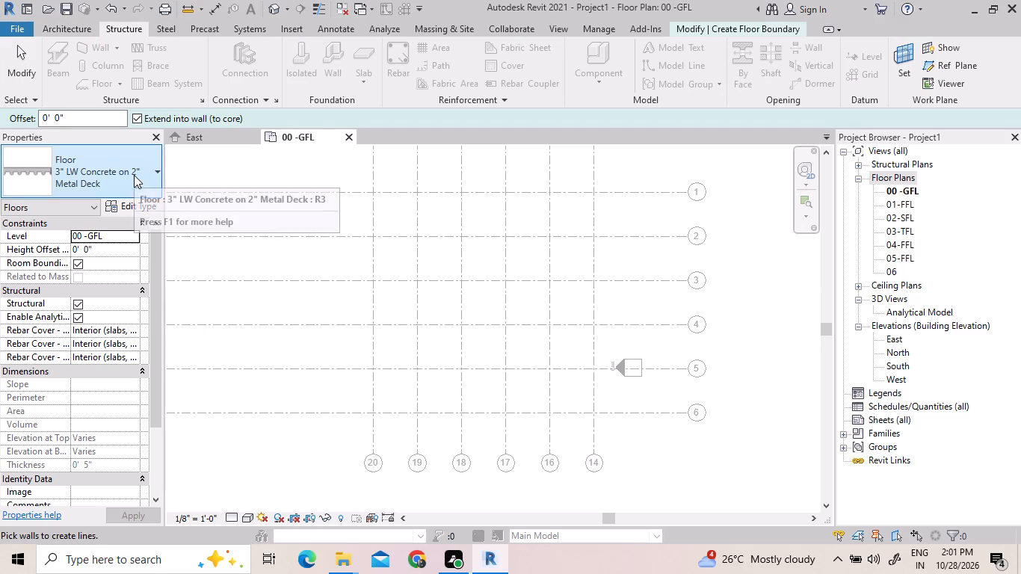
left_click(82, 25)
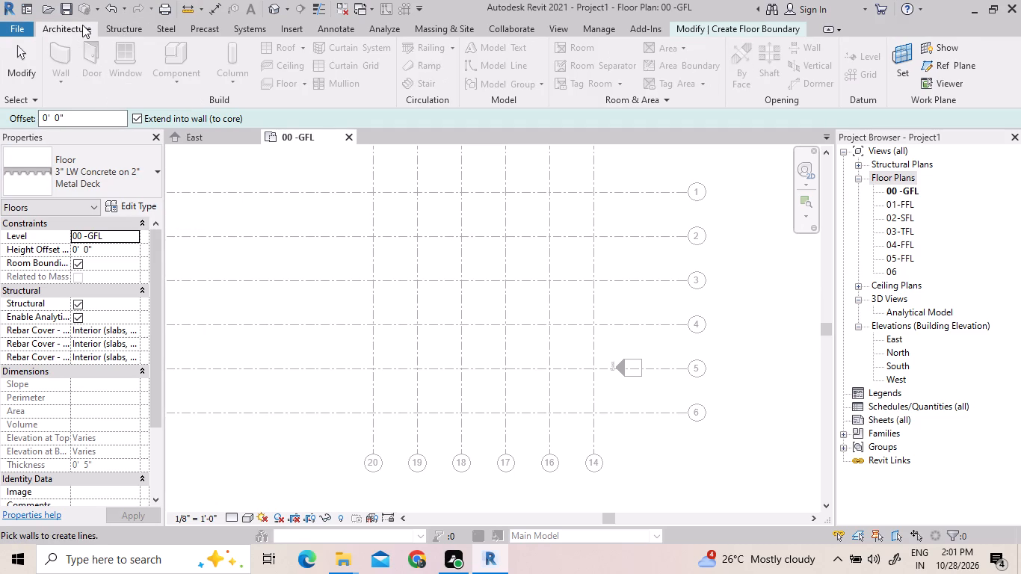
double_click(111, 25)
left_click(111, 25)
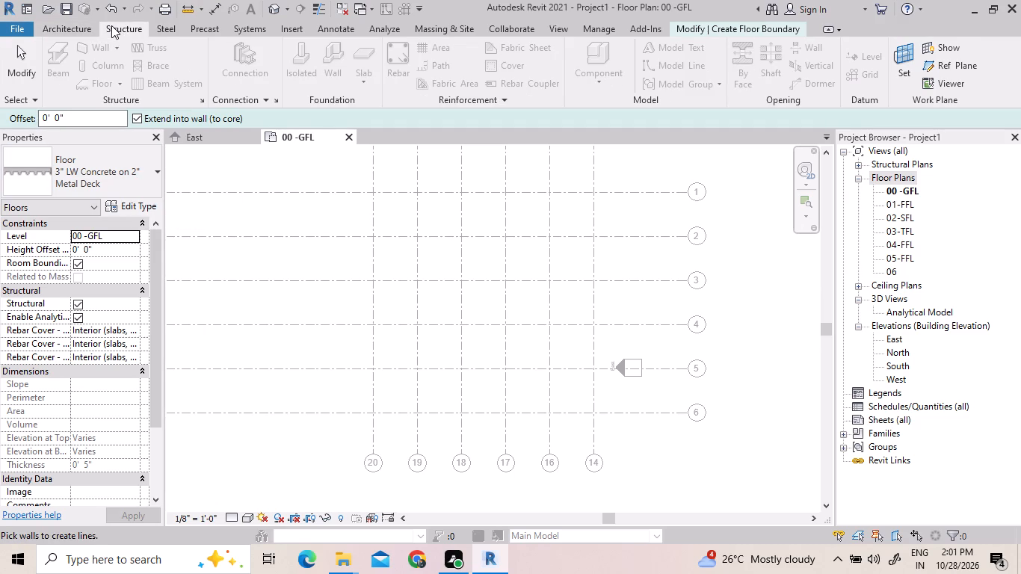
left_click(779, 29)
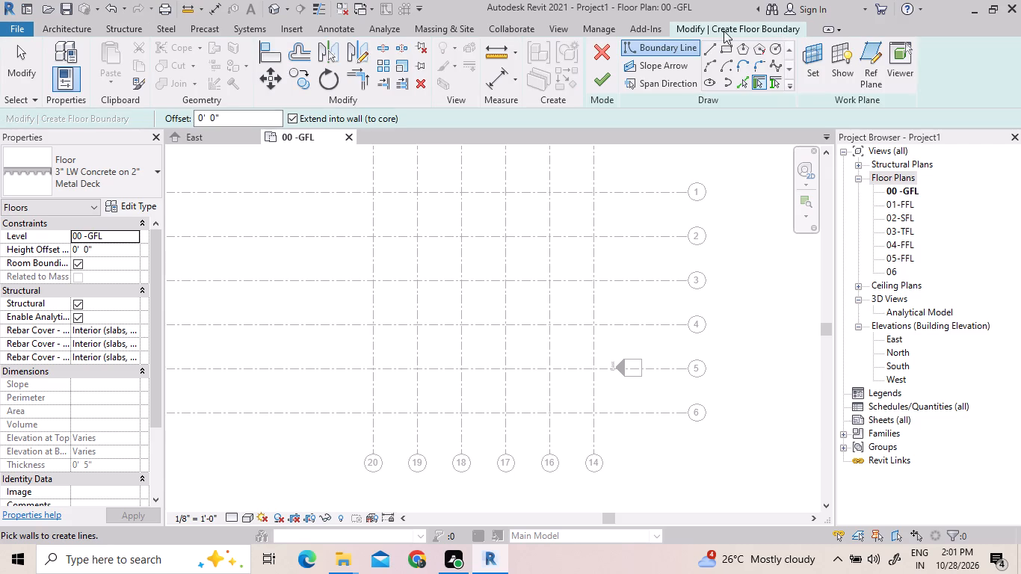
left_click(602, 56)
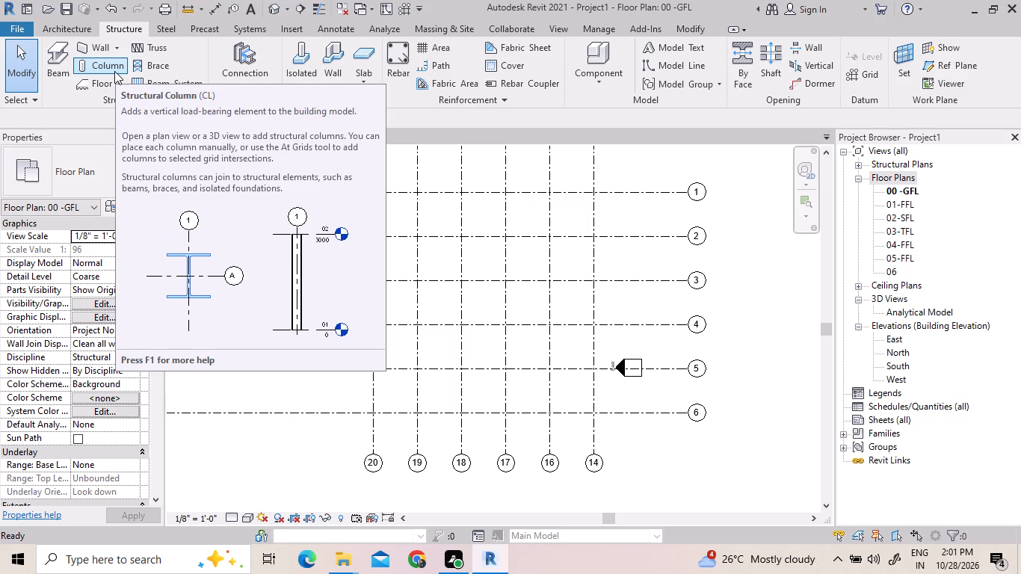
Place a slanted W Shapes-Column W10X49 along grid 20, starting at grid 1 and ending at grid 6.
left_click(114, 71)
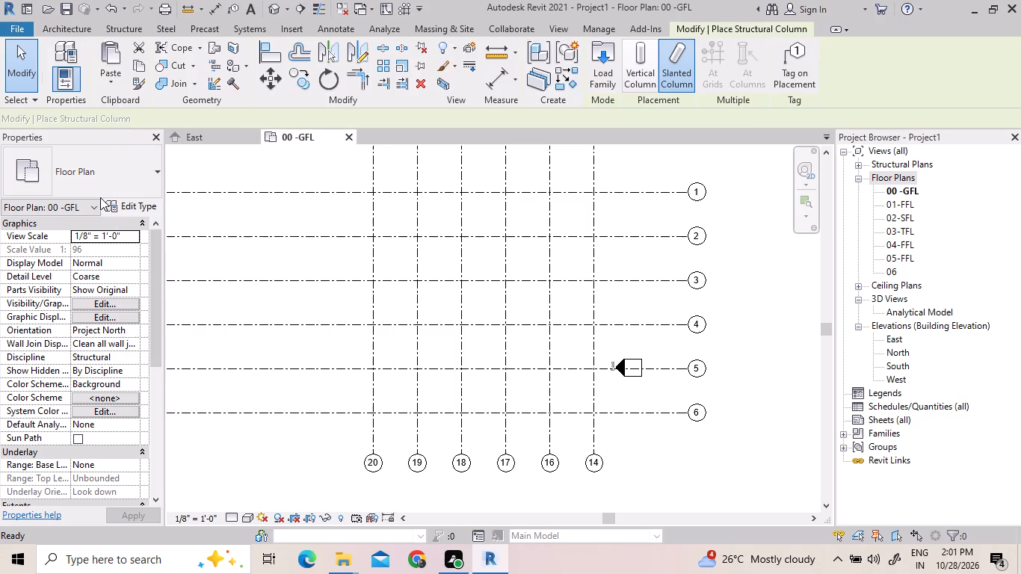
left_click(113, 179)
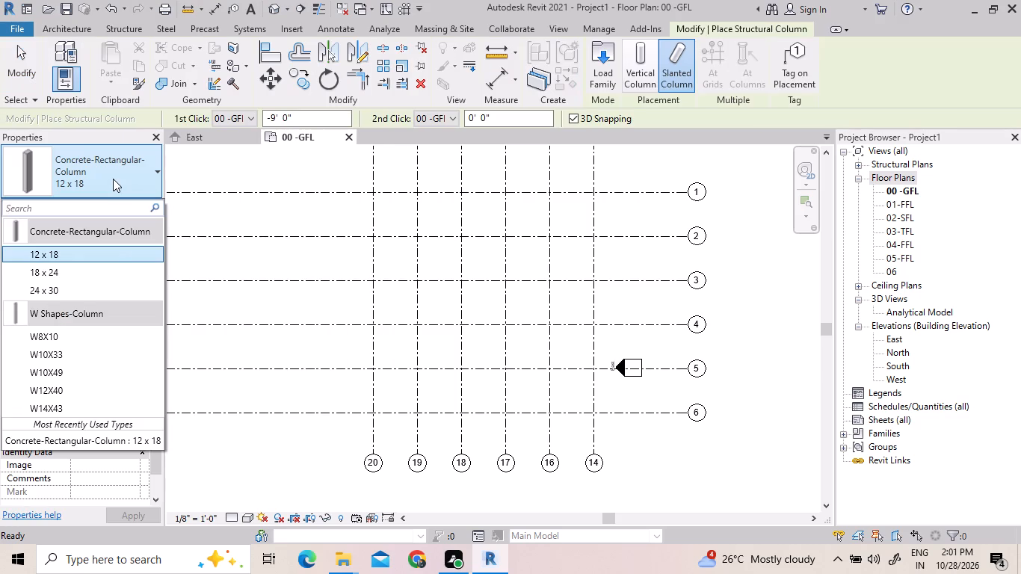
left_click(83, 370)
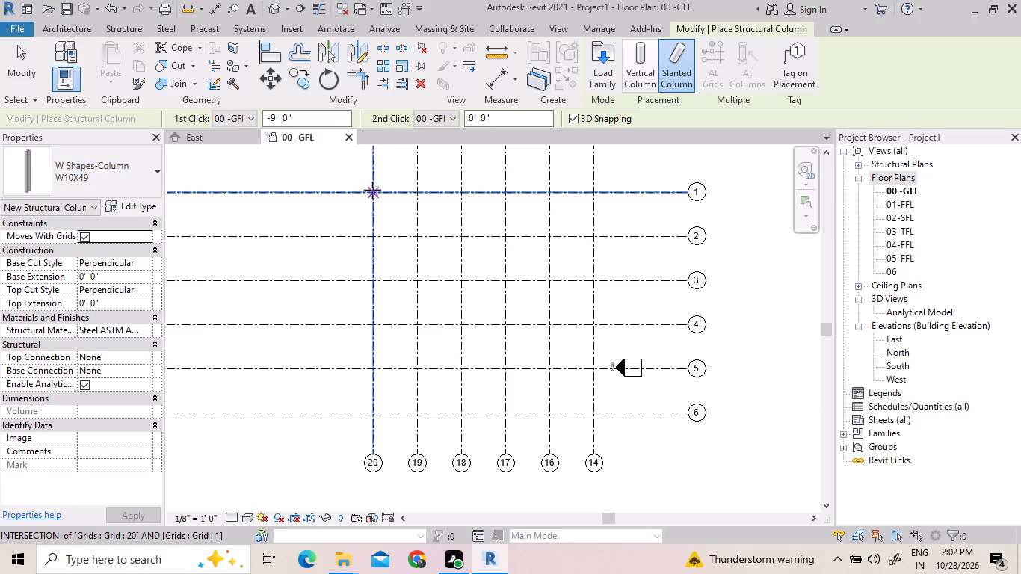
scroll(373, 193, "up", 3)
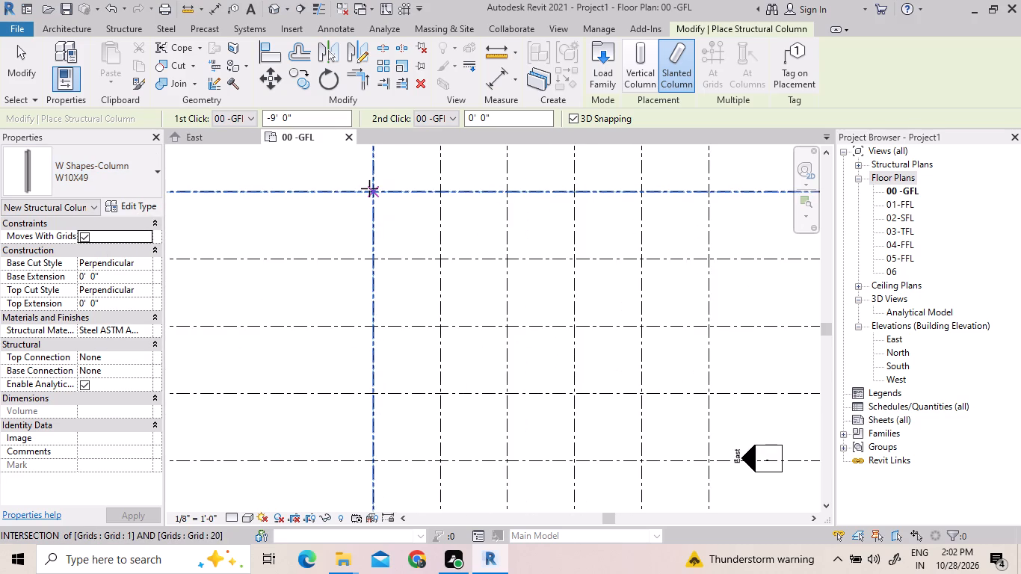
left_click(373, 190)
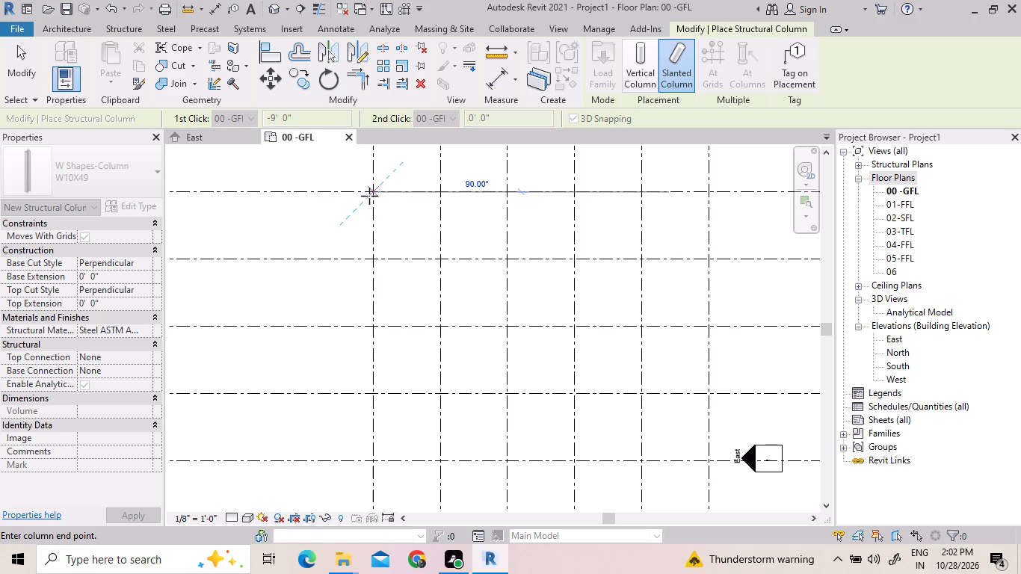
scroll(377, 326, "down", 3)
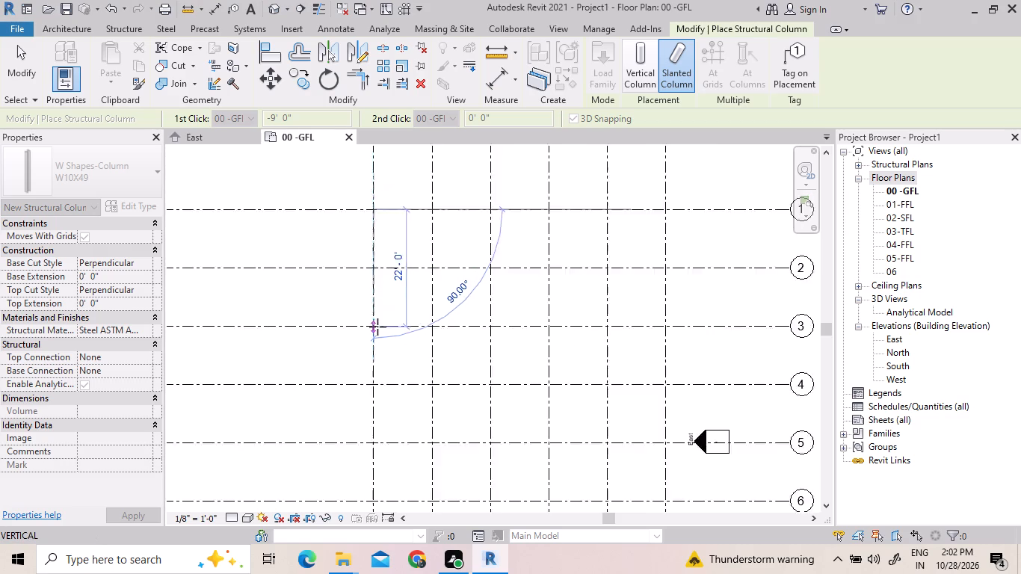
scroll(382, 325, "down", 4)
scroll(372, 404, "up", 8)
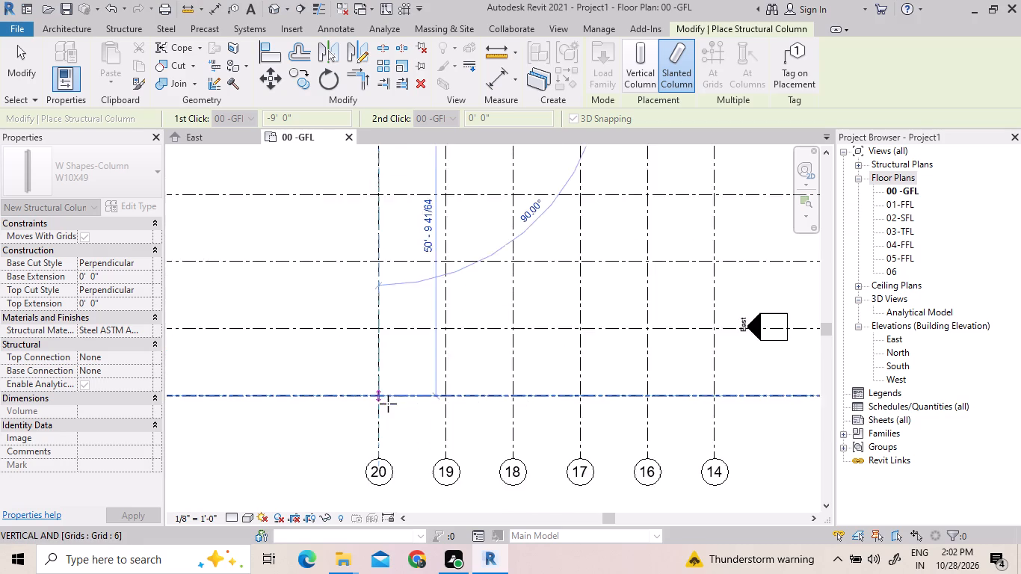
left_click(379, 394)
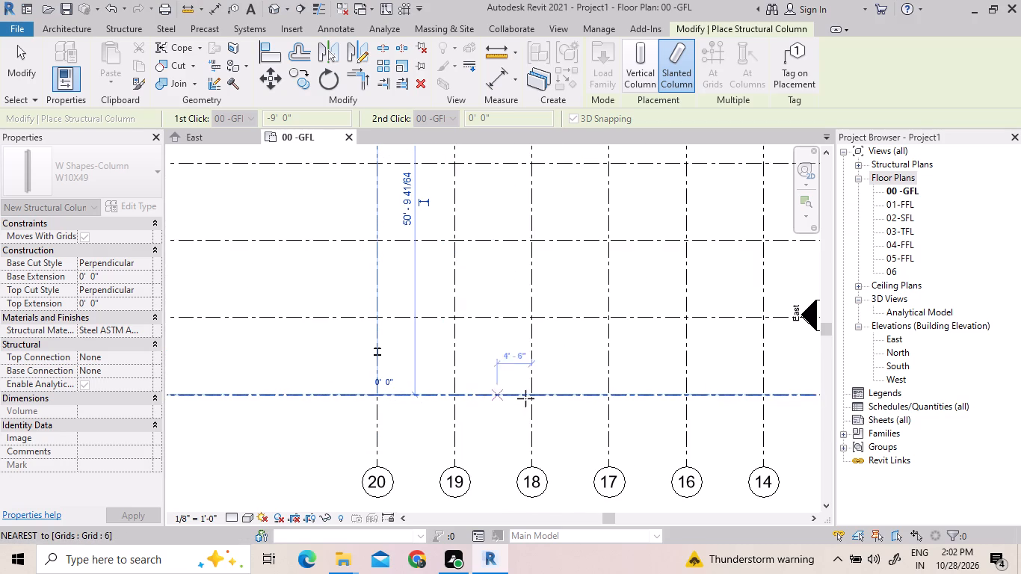
Place a second slanted W10X49 column along grid 14, starting at grid 6 and ending at grid 1.
scroll(758, 398, "down", 3)
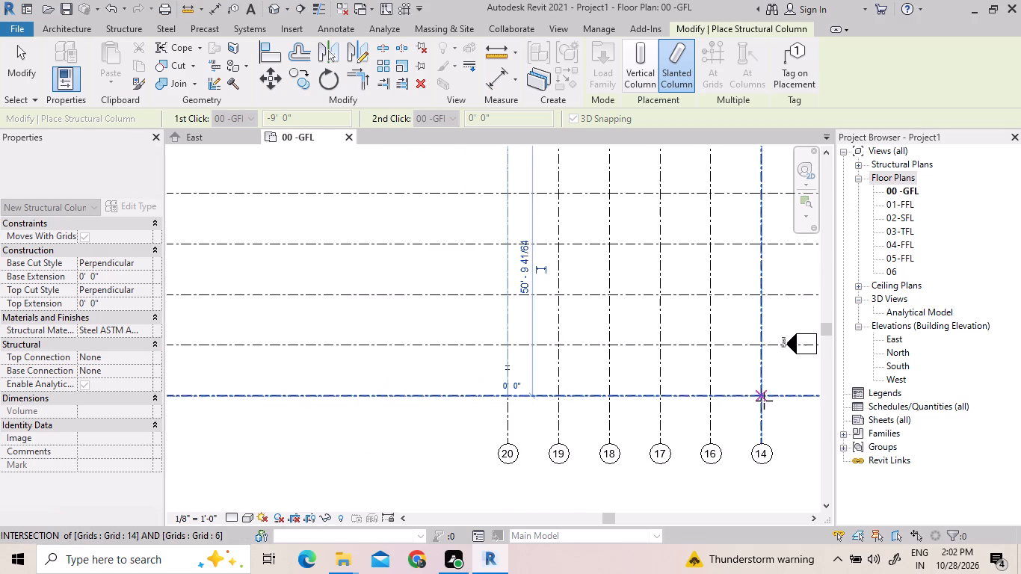
scroll(764, 401, "up", 5)
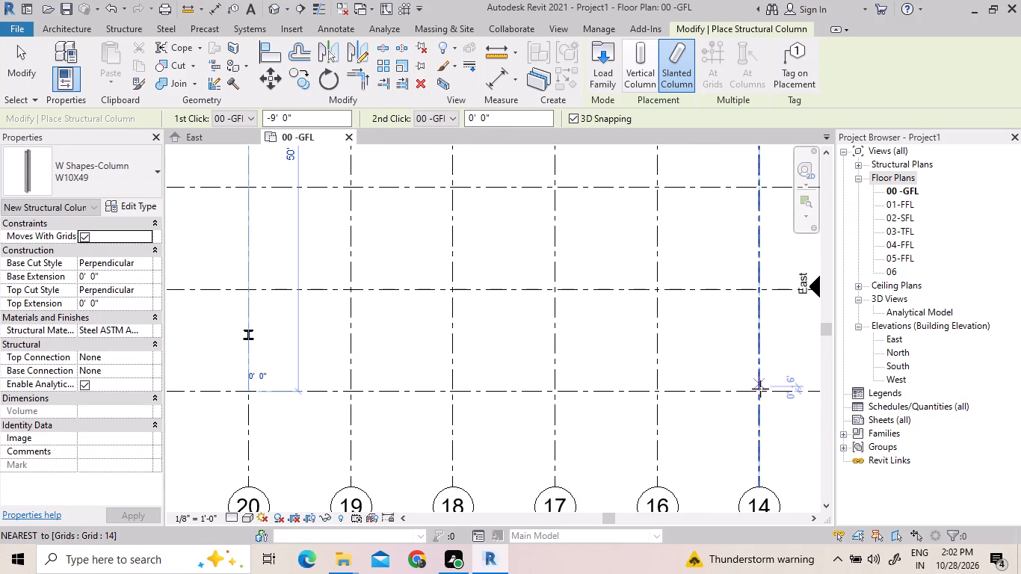
left_click(758, 390)
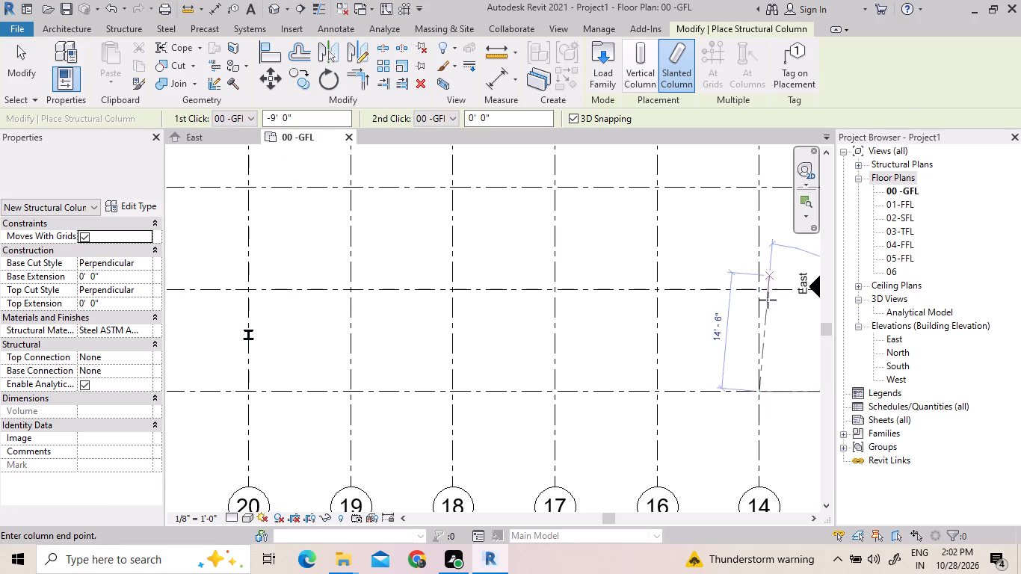
scroll(768, 313, "down", 9)
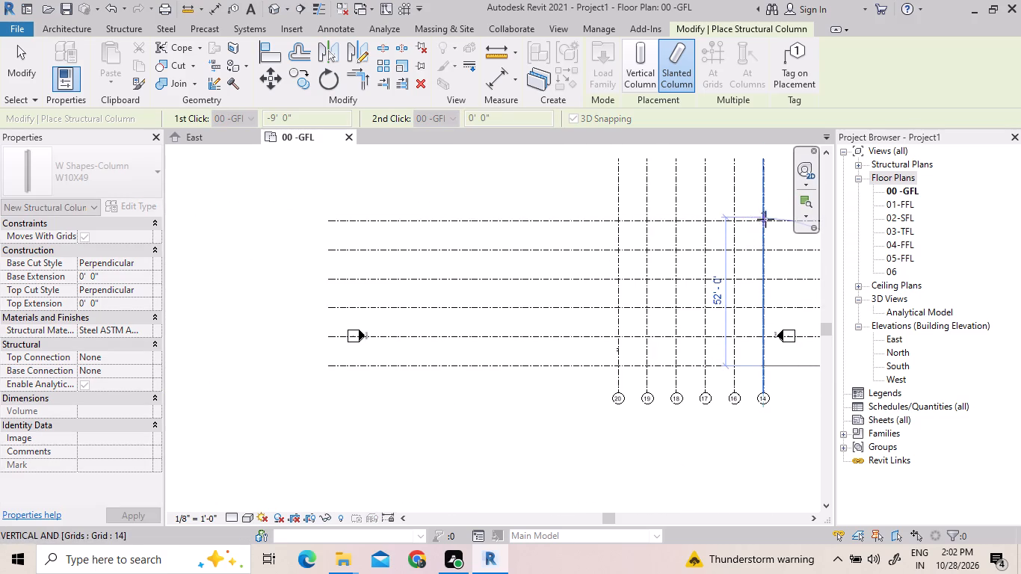
left_click_drag(764, 220, 625, 205)
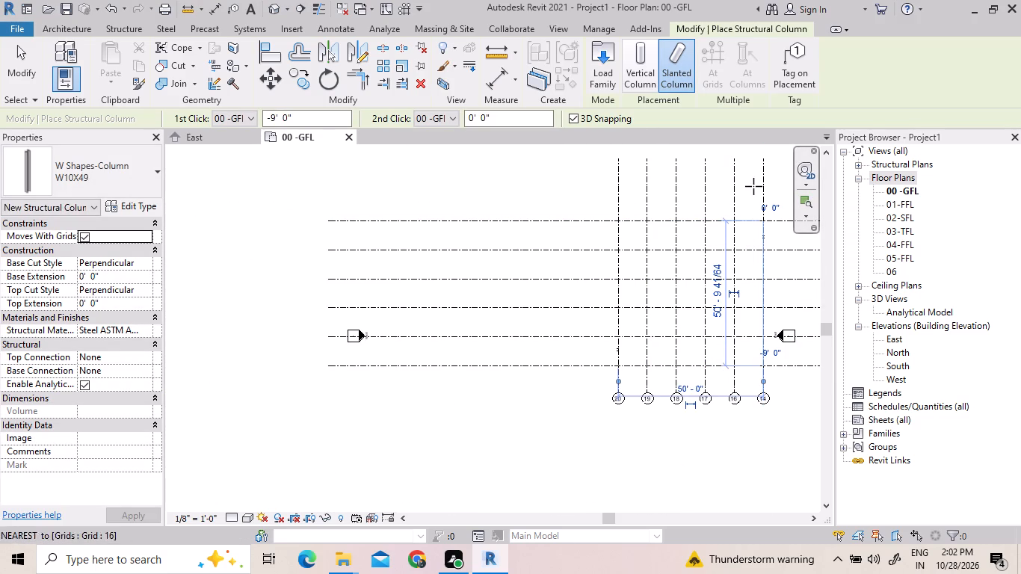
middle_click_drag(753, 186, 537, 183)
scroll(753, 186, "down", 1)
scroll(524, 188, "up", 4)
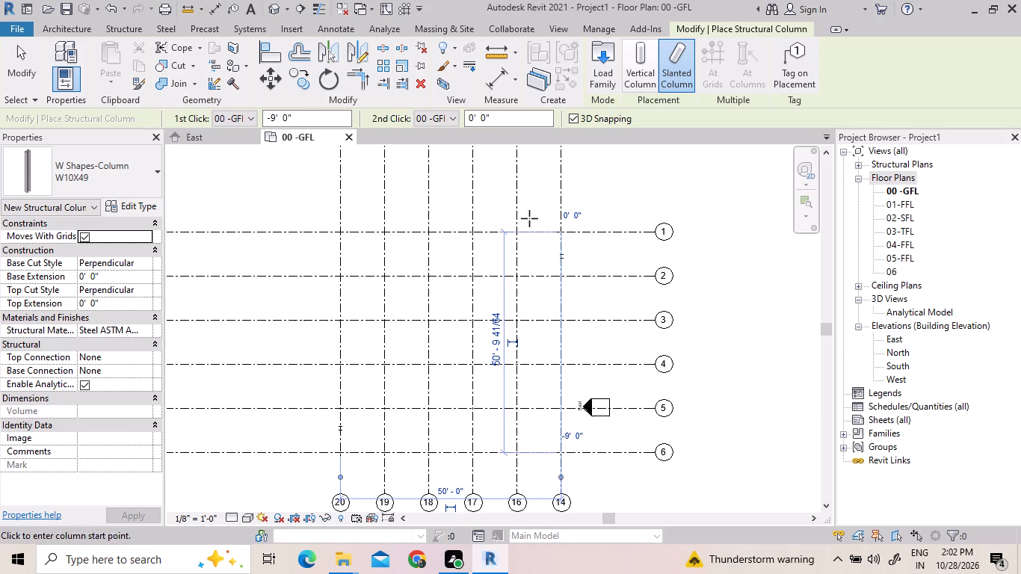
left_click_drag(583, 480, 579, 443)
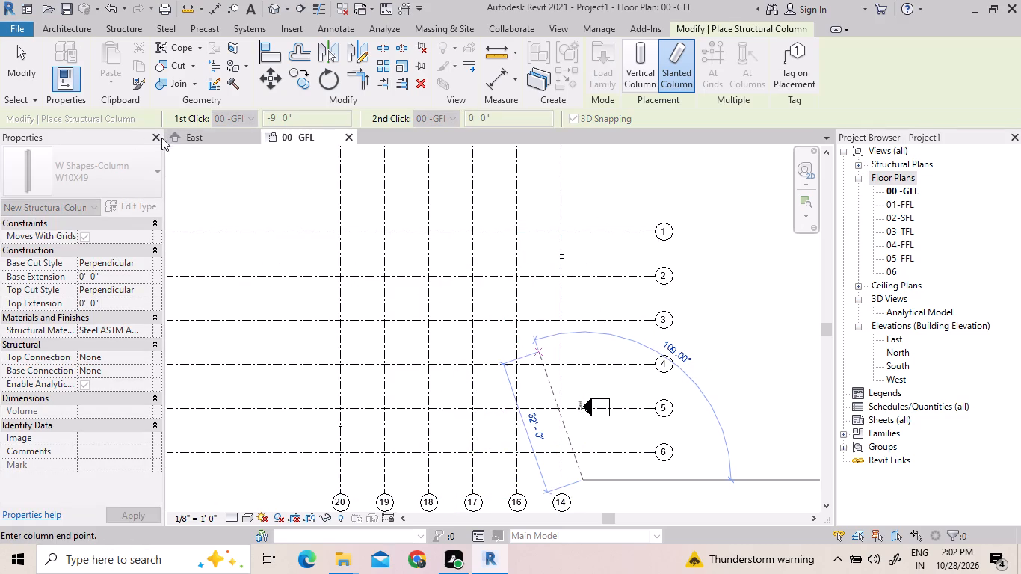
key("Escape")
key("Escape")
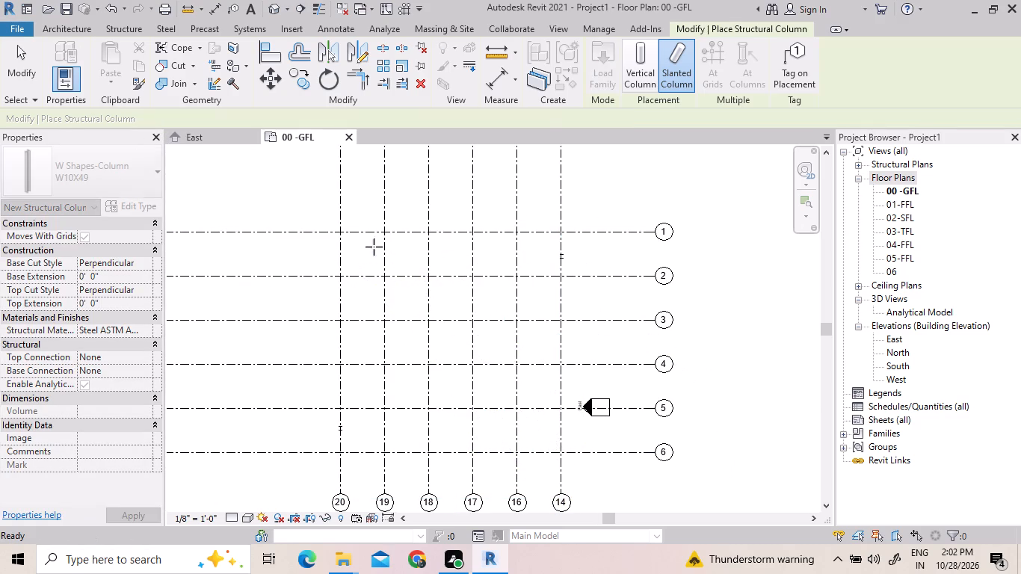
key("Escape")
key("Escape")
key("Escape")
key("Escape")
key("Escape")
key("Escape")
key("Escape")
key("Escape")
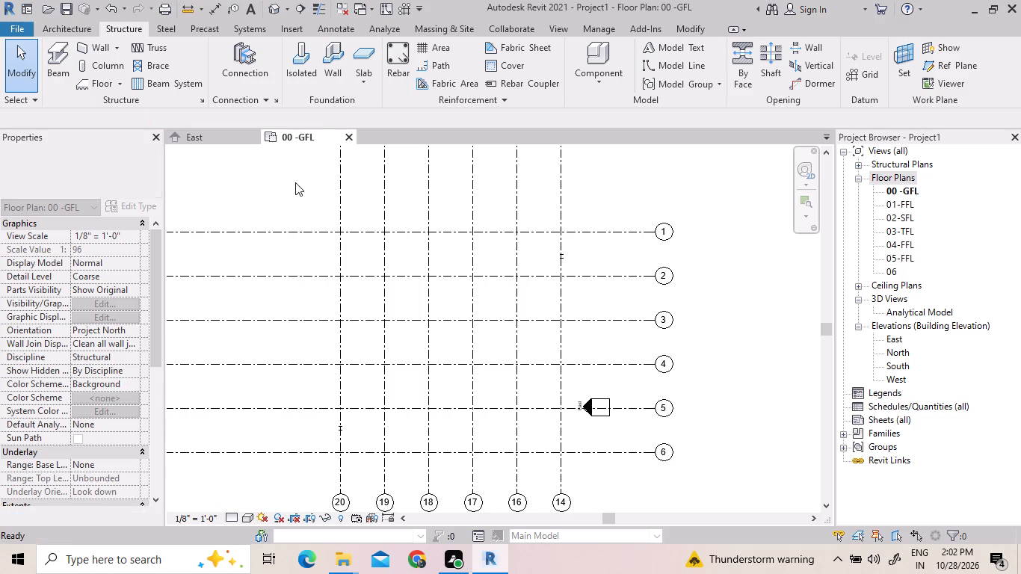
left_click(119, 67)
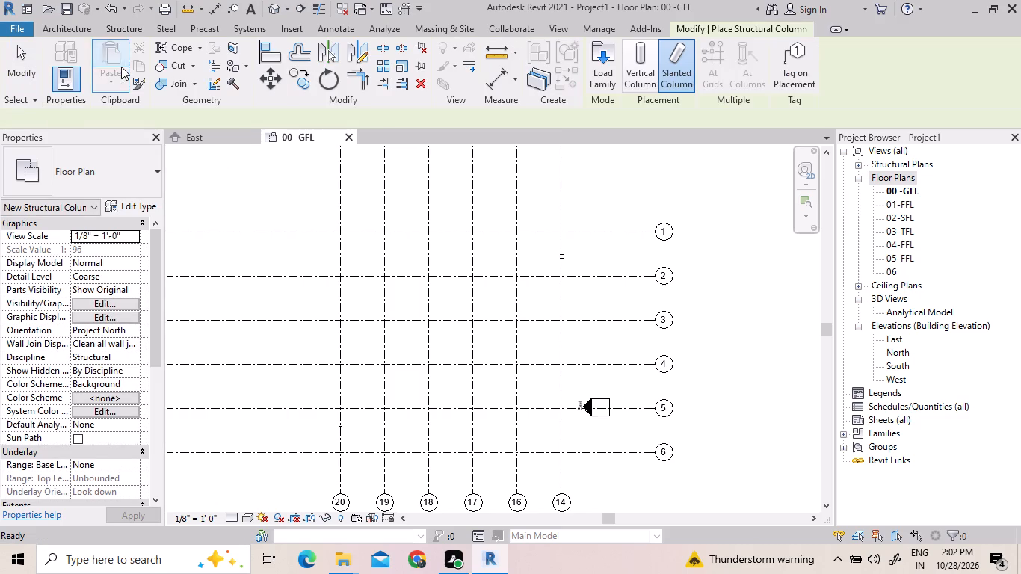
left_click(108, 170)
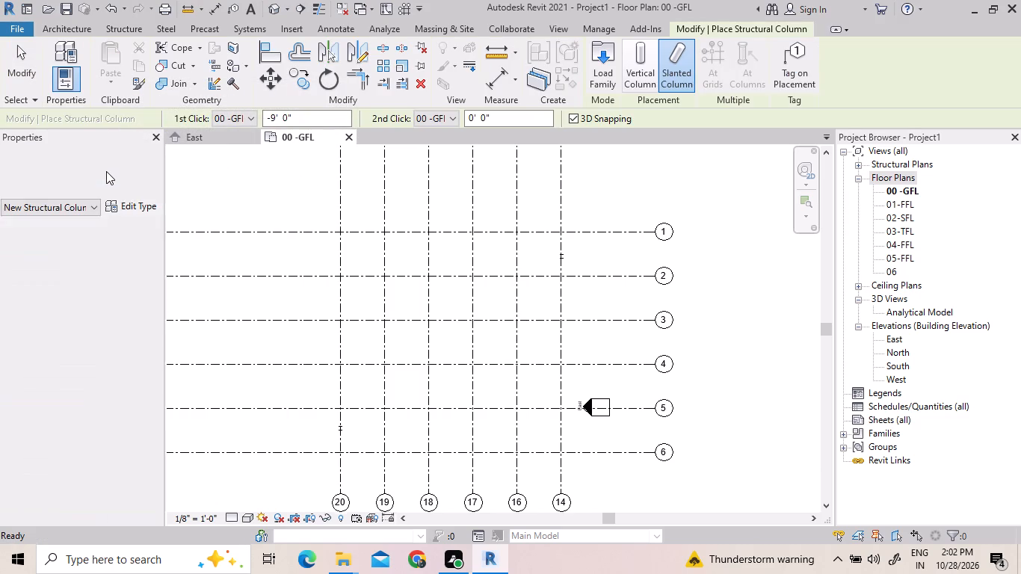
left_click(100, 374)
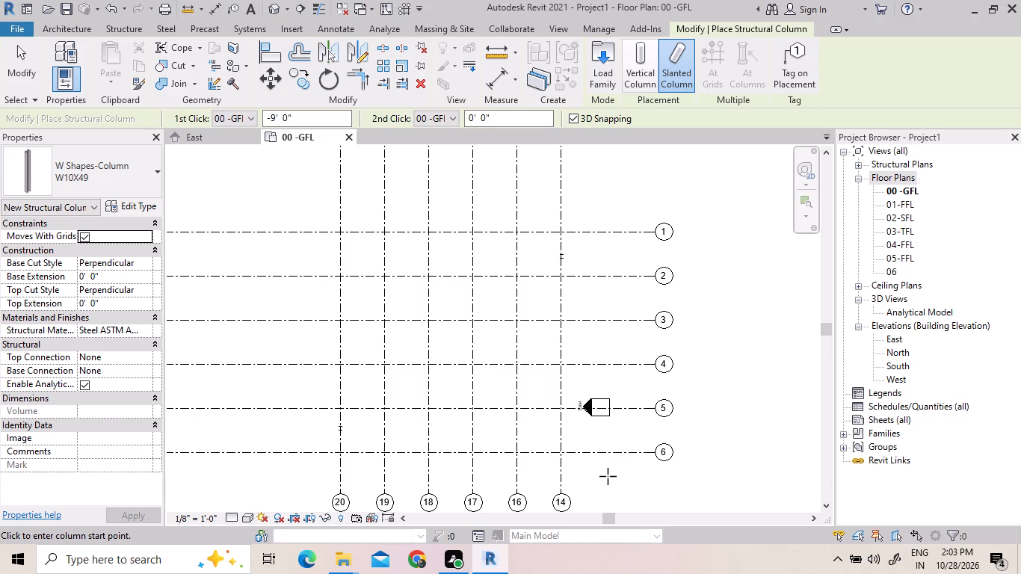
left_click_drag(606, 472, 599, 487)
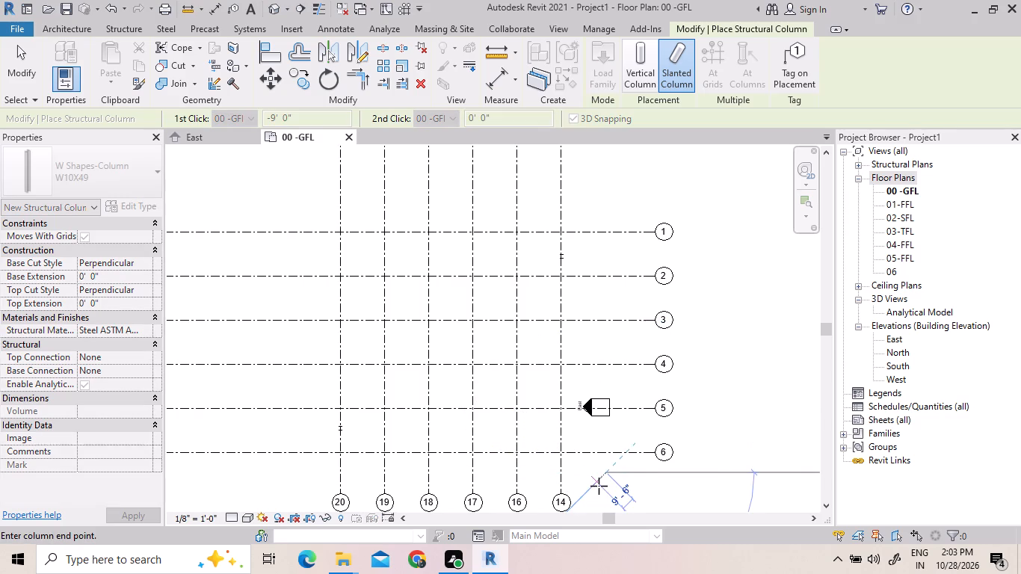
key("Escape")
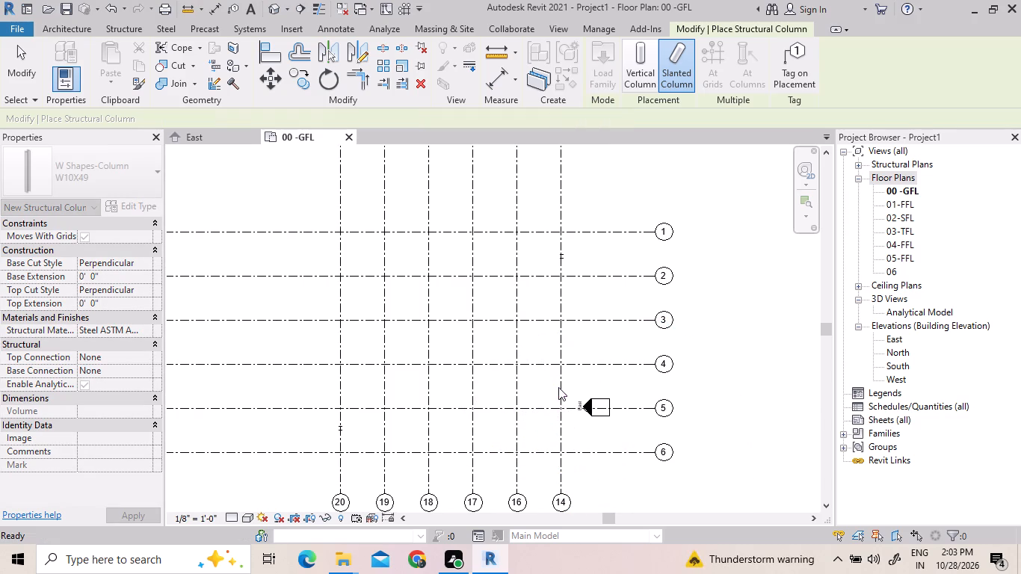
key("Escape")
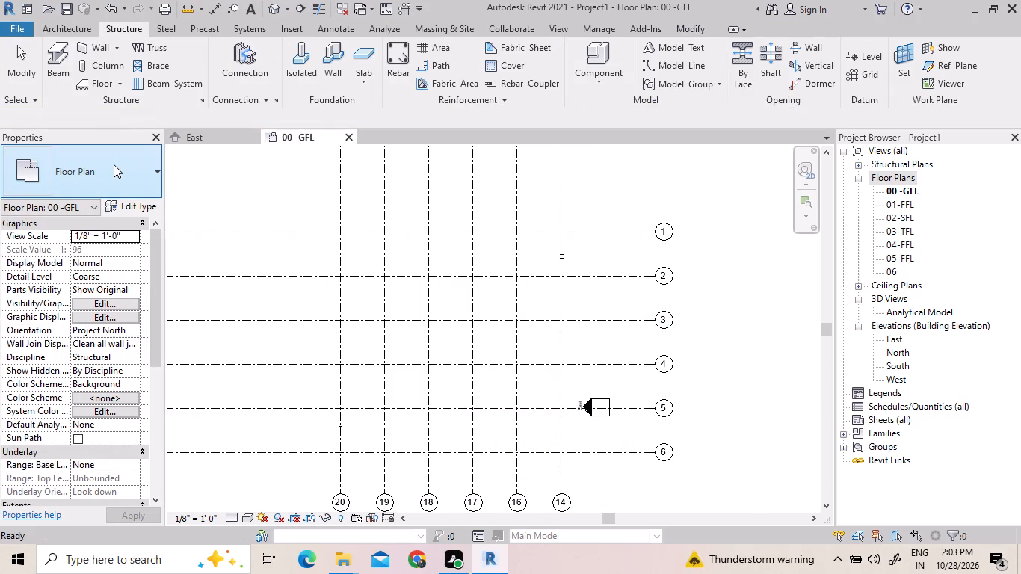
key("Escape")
Place a third slanted W Shapes-Column W10X49 along grid 1, starting at grid 20 and ending at grid 14.
left_click(118, 70)
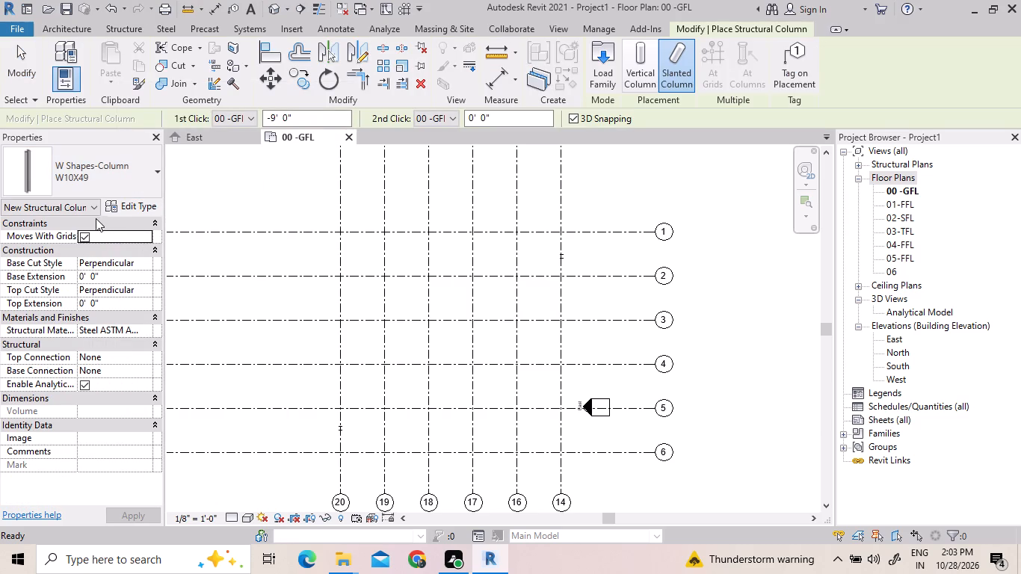
left_click(94, 179)
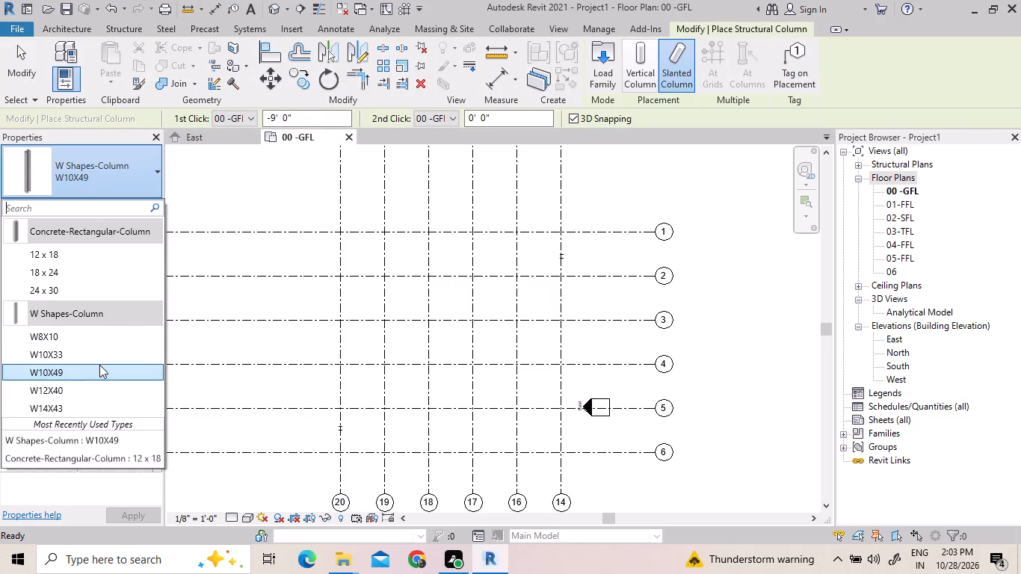
left_click(99, 374)
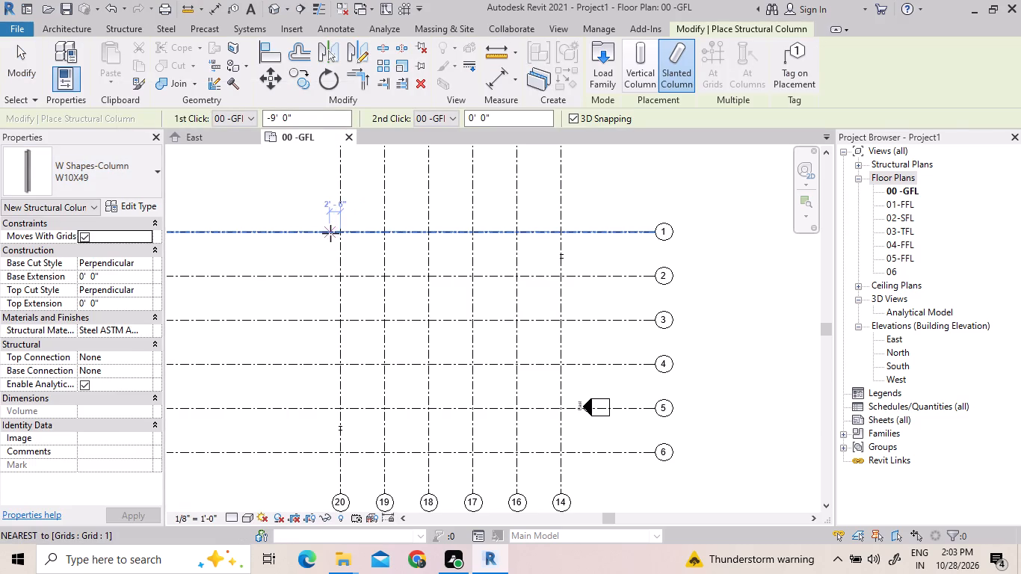
scroll(341, 234, "up", 4)
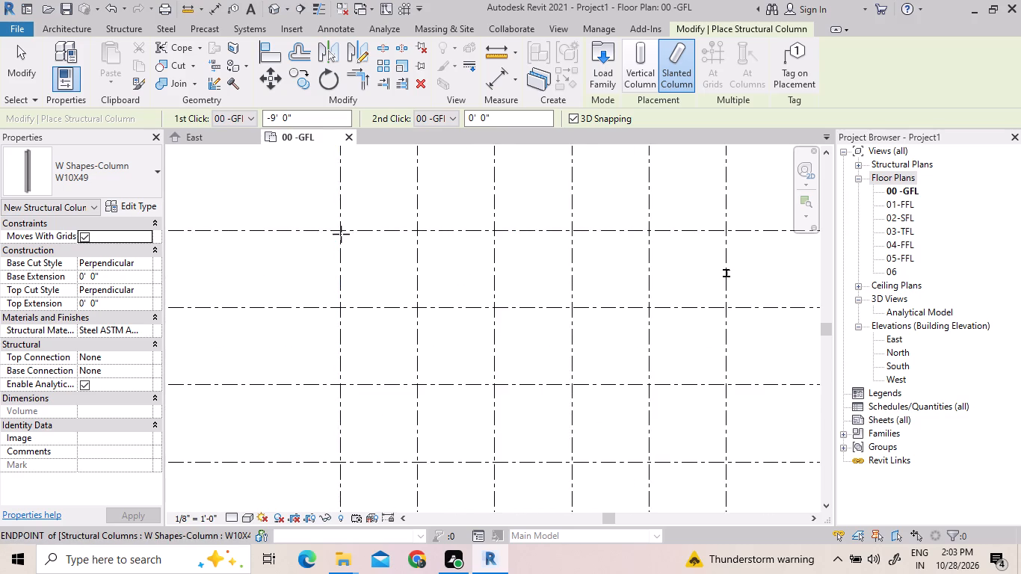
left_click_drag(338, 231, 523, 231)
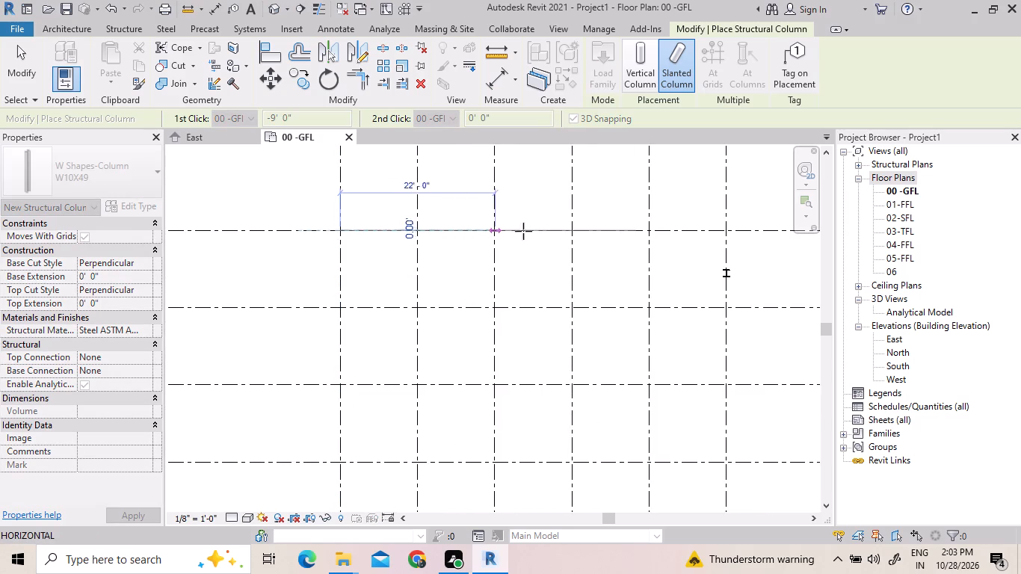
left_click_drag(523, 231, 697, 234)
scroll(697, 234, "down", 4)
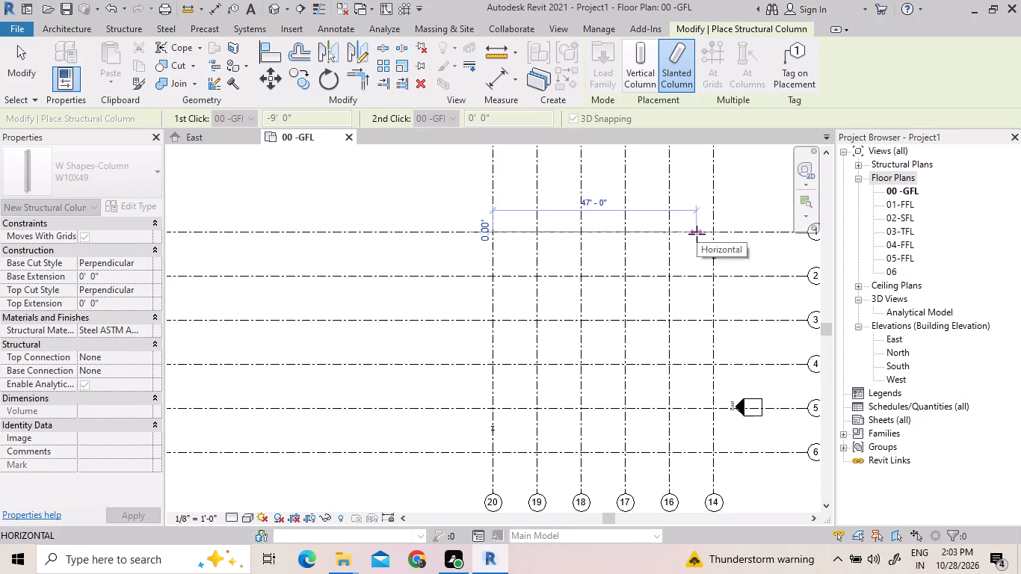
left_click_drag(697, 234, 714, 233)
left_click(714, 233)
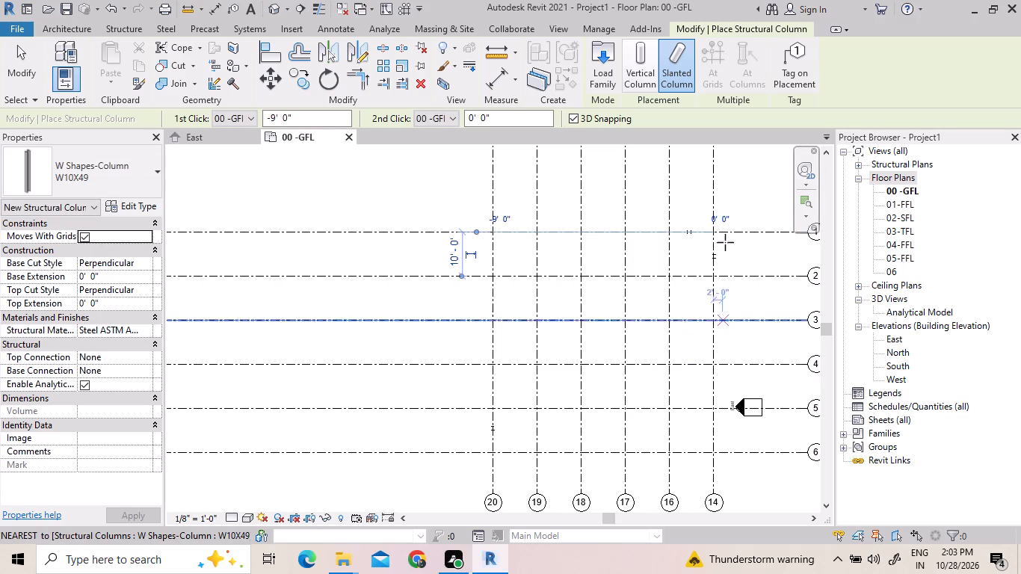
Place a short slanted W10X49 column, about 10 feet long, along grid 1 from grid 20 to grid 19.
scroll(718, 211, "up", 4)
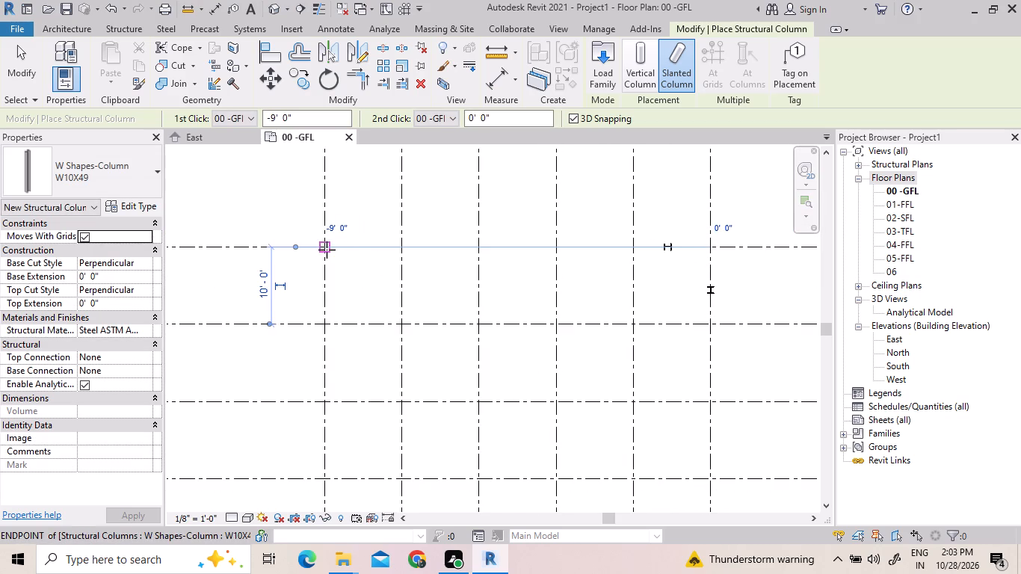
left_click(322, 247)
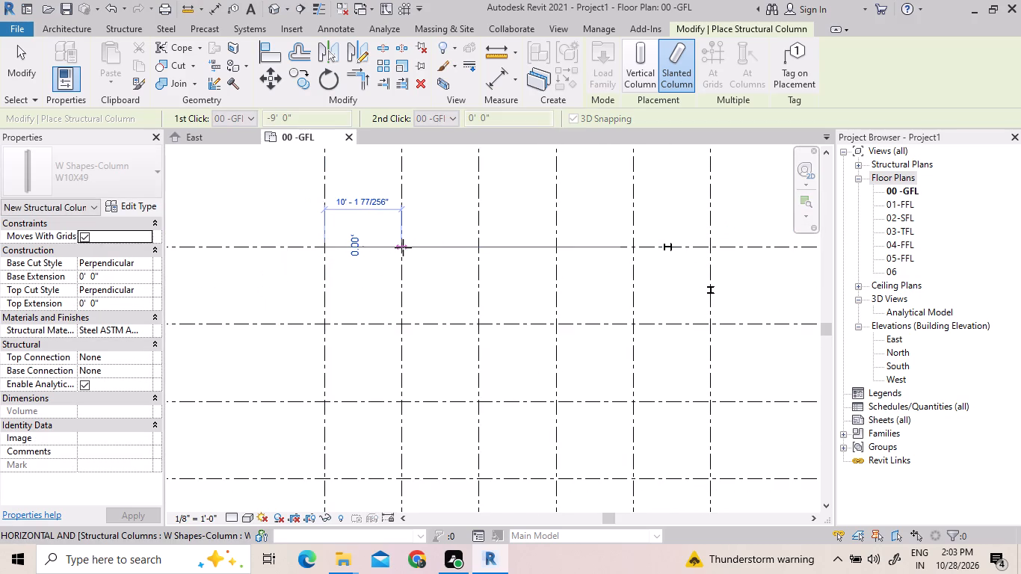
left_click(403, 246)
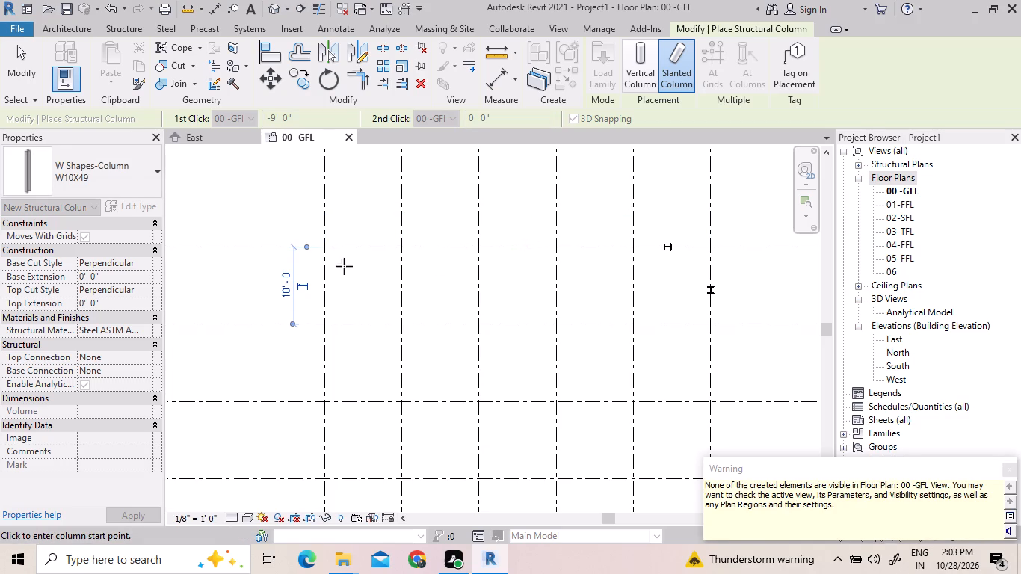
key("Escape")
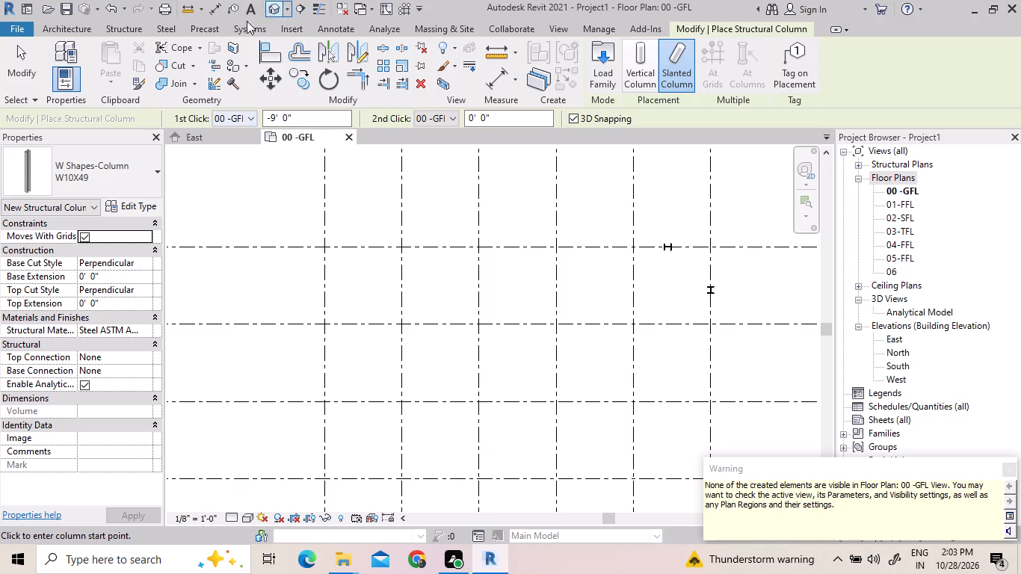
Open the default 3D view and select the connected slanted columns running along grids 1 and 14.
left_click(281, 6)
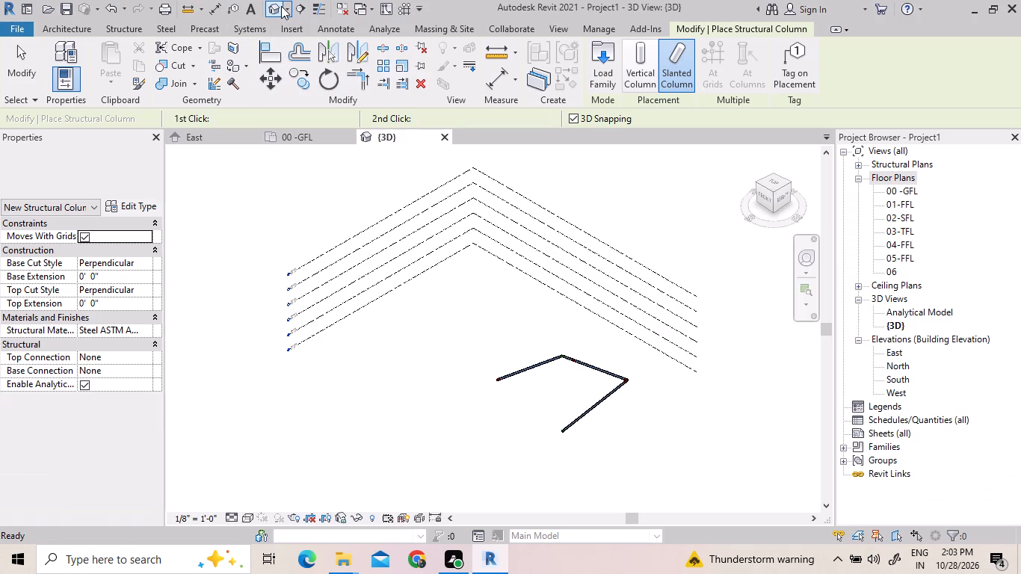
key("Escape")
left_click_drag(640, 421, 590, 377)
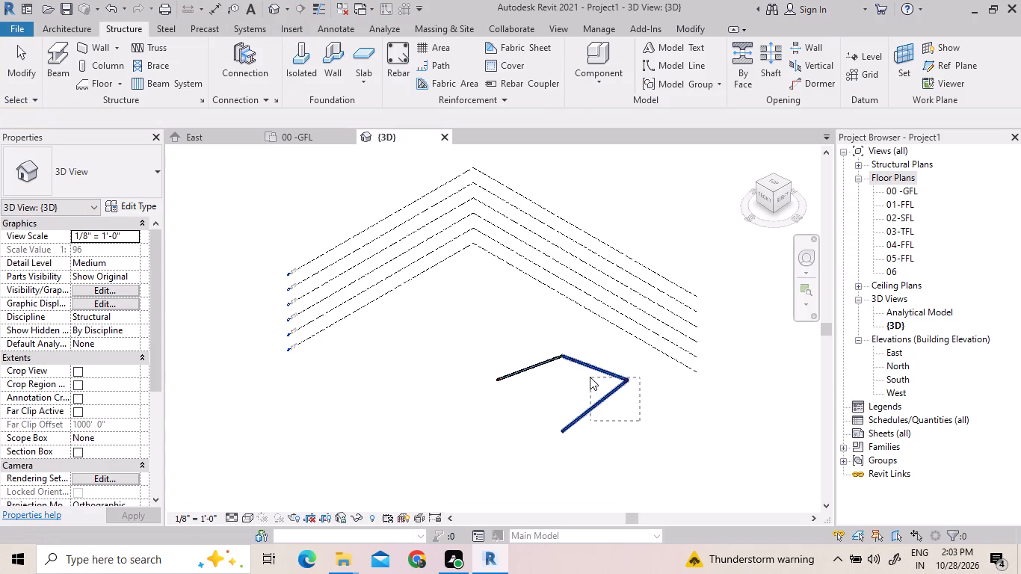
left_click_drag(590, 377, 564, 362)
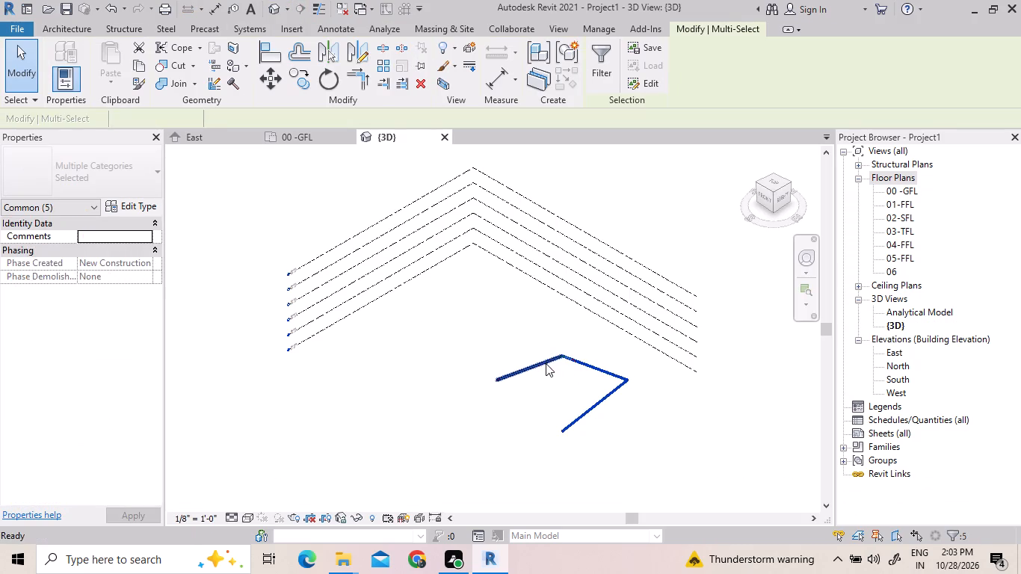
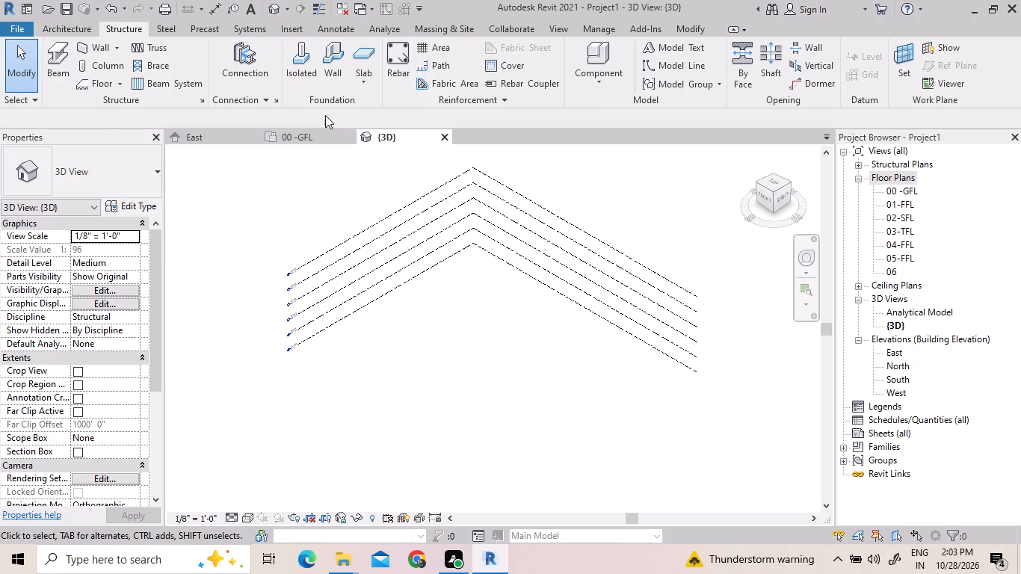
Place vertical W10X49 columns in the 00 -GFL plan at every intersection of grids 1 to 6 with the crossing grids 14 to 20.
left_click(320, 135)
scroll(405, 280, "down", 4)
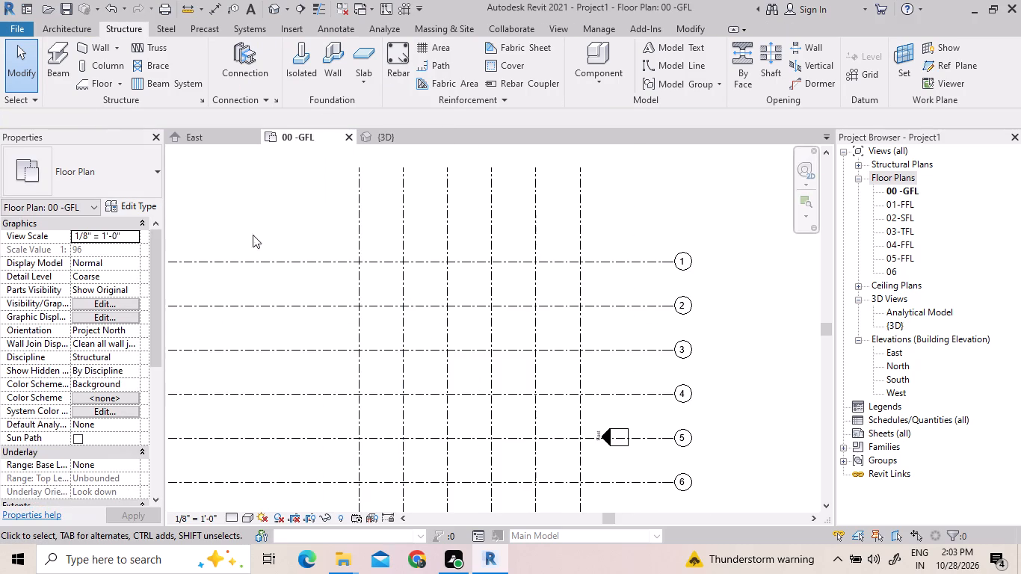
left_click(119, 67)
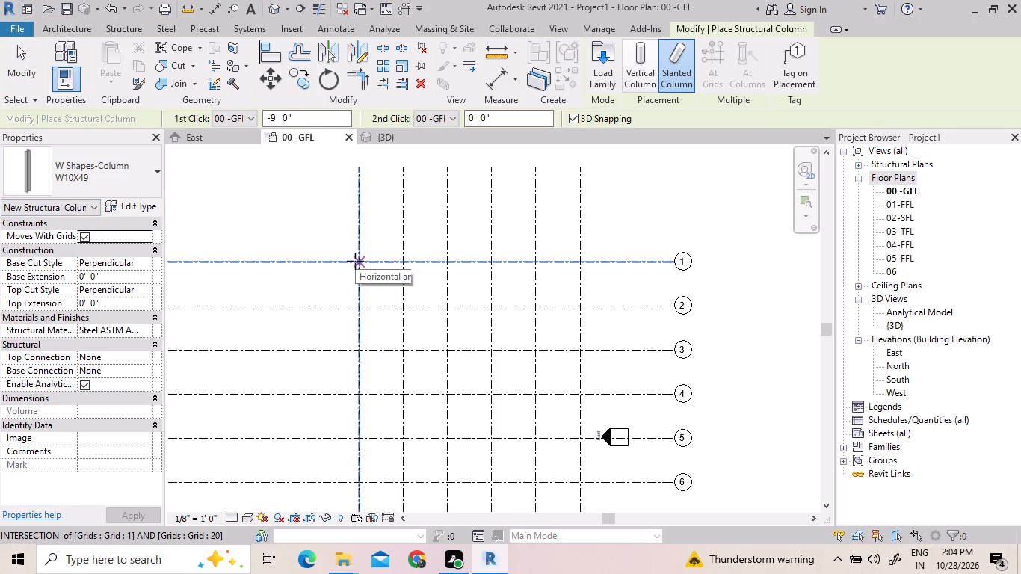
left_click_drag(360, 259, 582, 259)
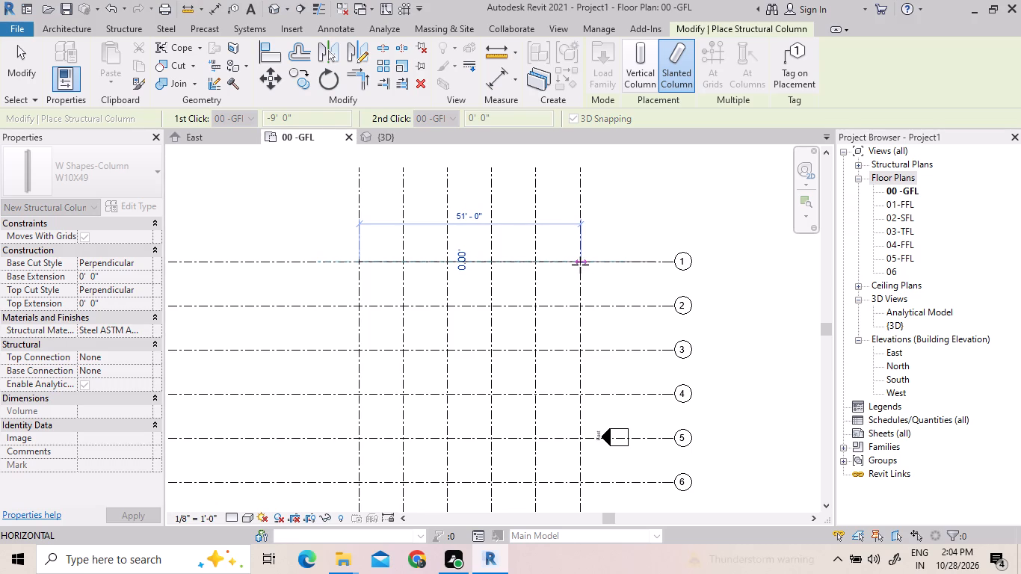
left_click(630, 84)
left_click(703, 71)
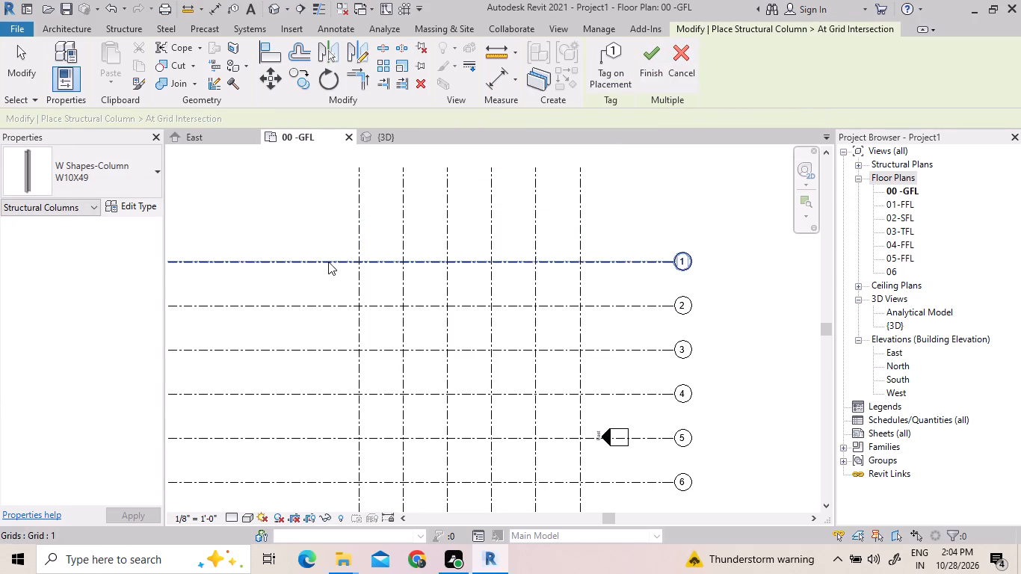
left_click_drag(331, 232, 595, 497)
scroll(570, 361, "down", 3)
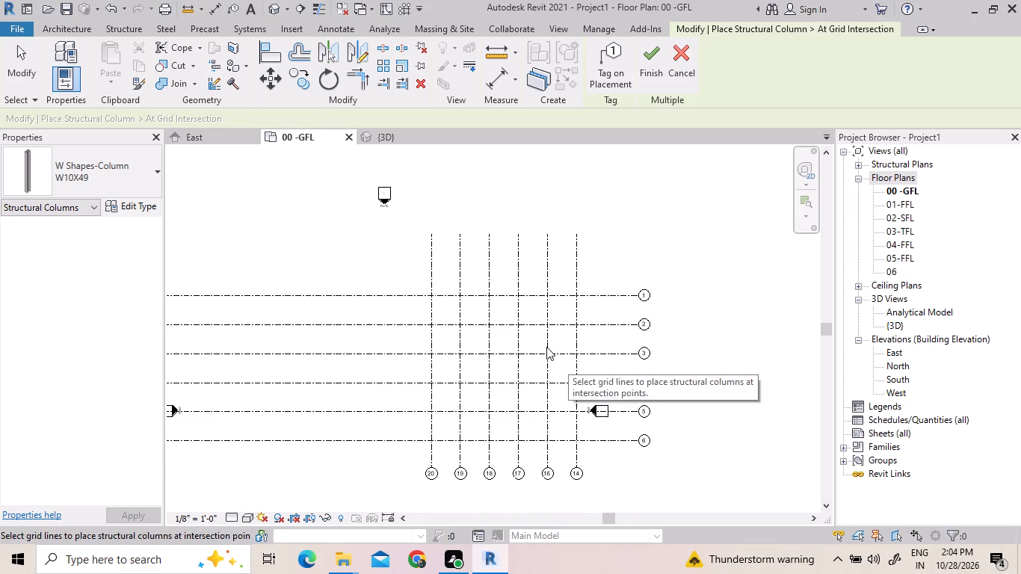
left_click(590, 442)
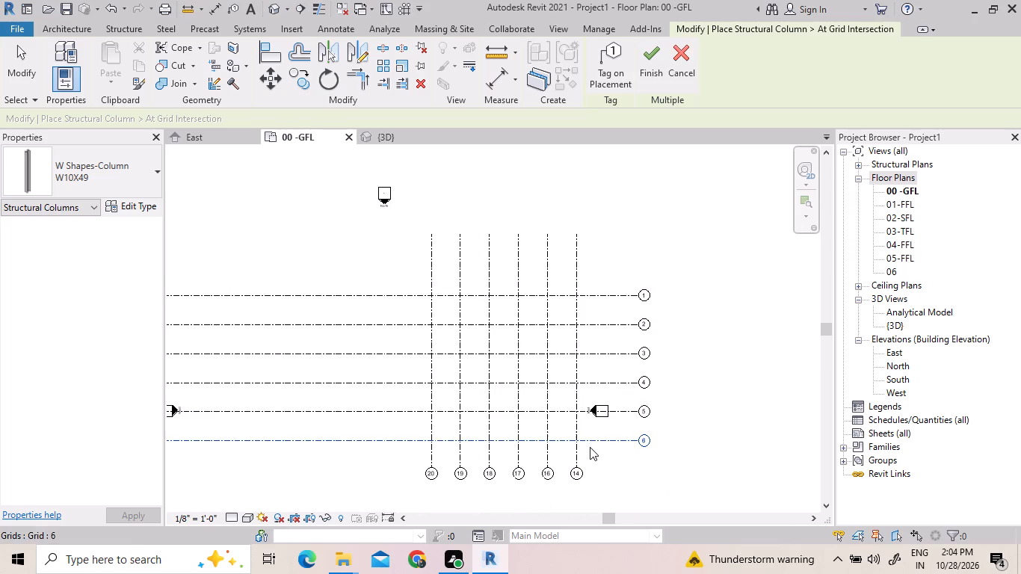
left_click_drag(588, 453, 407, 279)
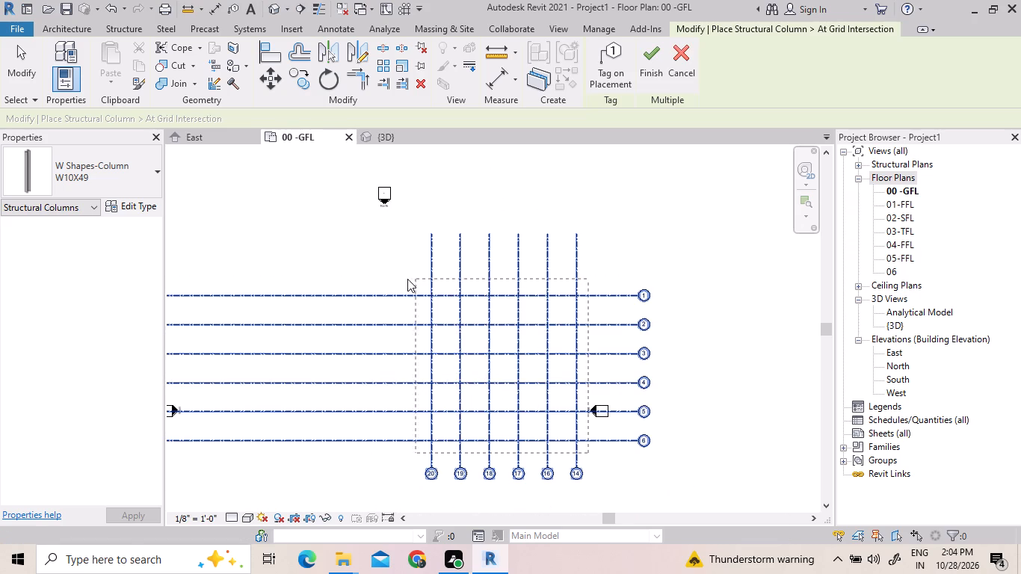
left_click_drag(407, 279, 407, 278)
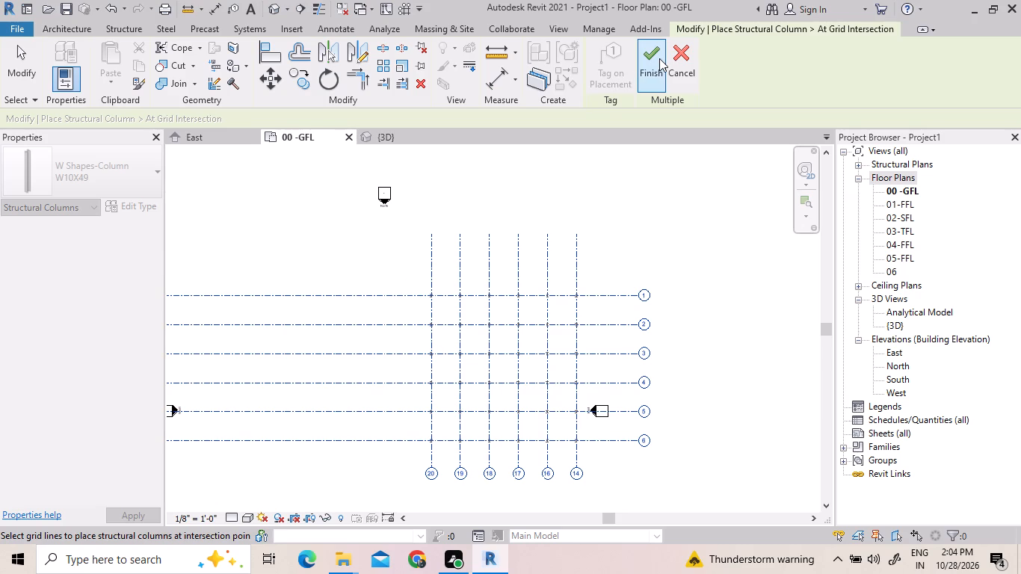
left_click(659, 58)
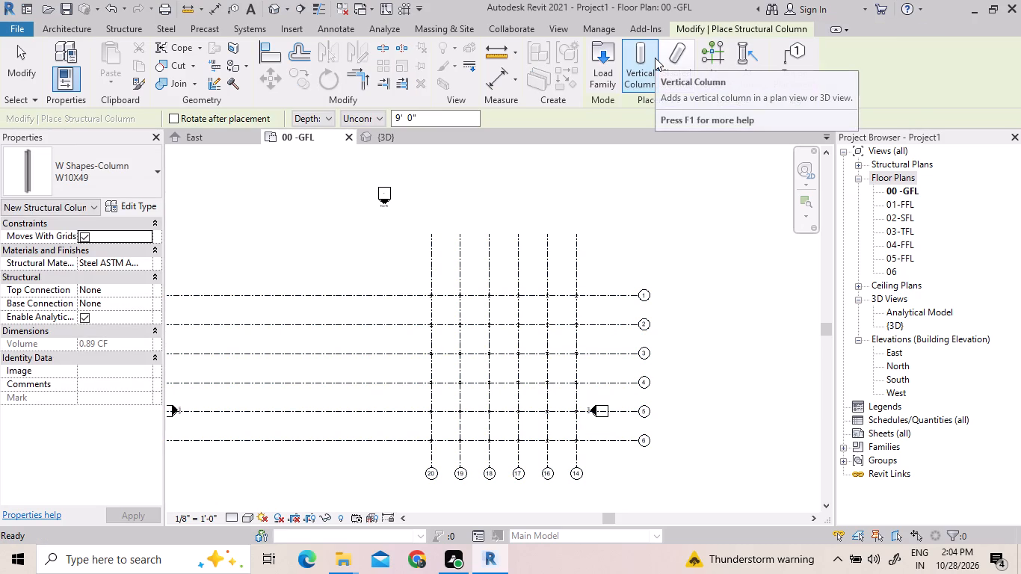
Open the 3D view, set its detail level to Fine with a shaded visual style, and inspect the vertical columns.
scroll(542, 313, "up", 8)
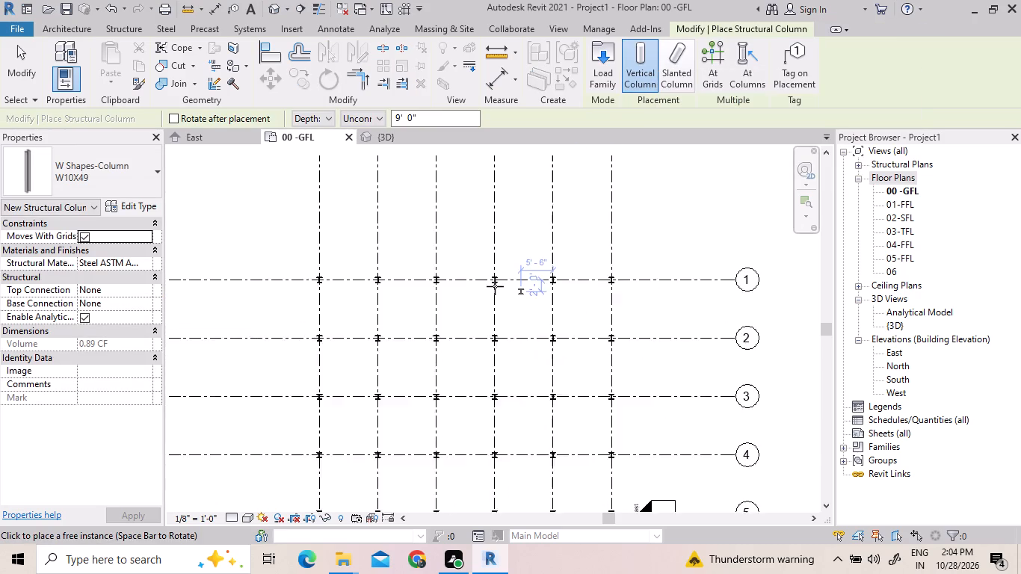
scroll(495, 286, "up", 2)
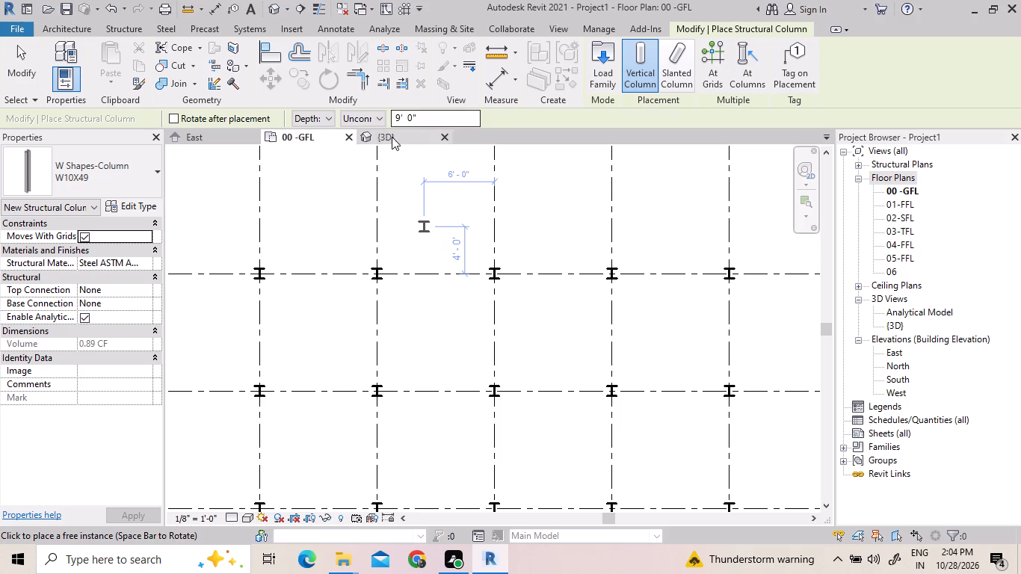
left_click(375, 142)
scroll(612, 464, "up", 8)
scroll(565, 401, "down", 2)
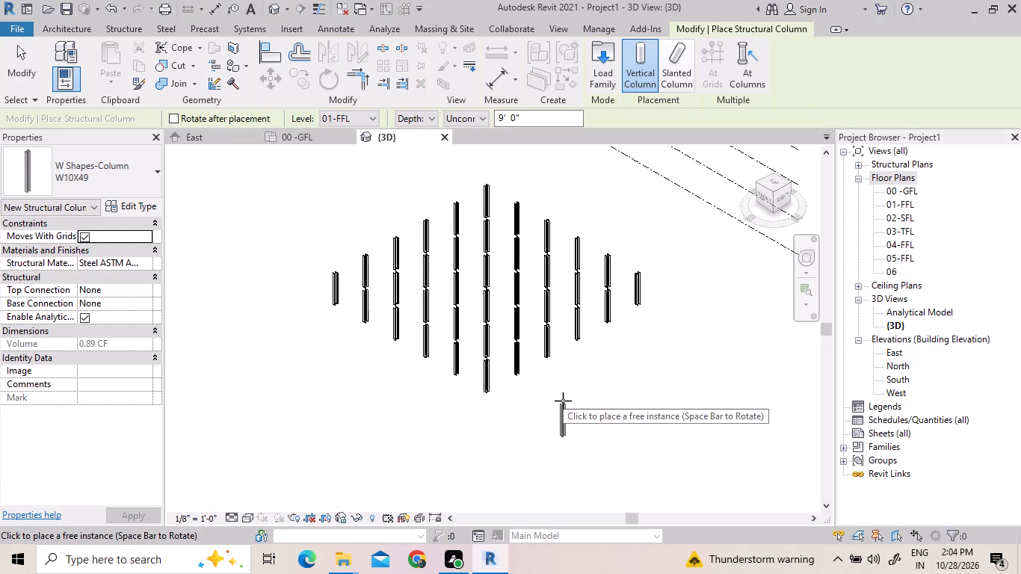
scroll(626, 245, "up", 4)
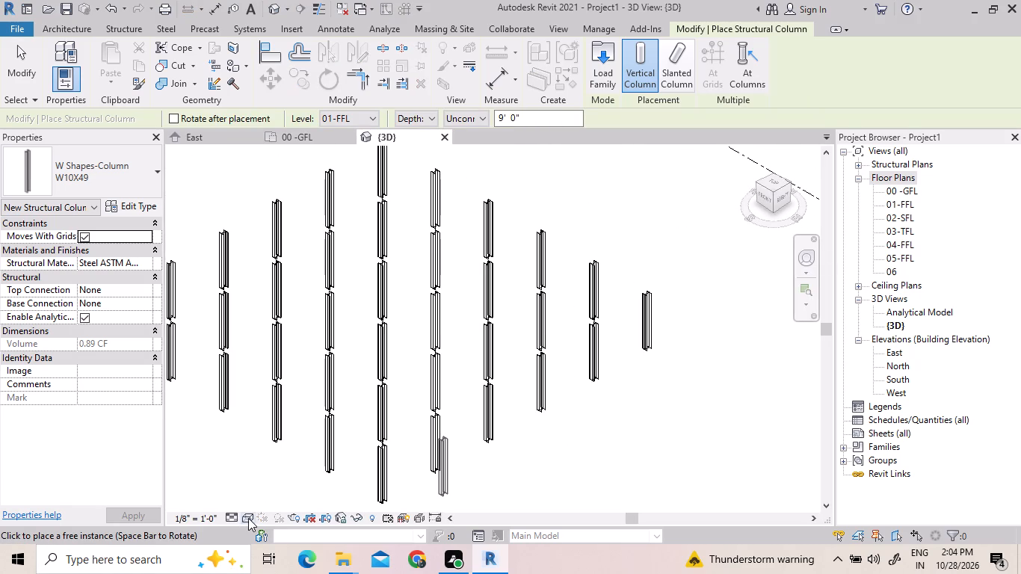
left_click(238, 518)
left_click(242, 502)
left_click(249, 514)
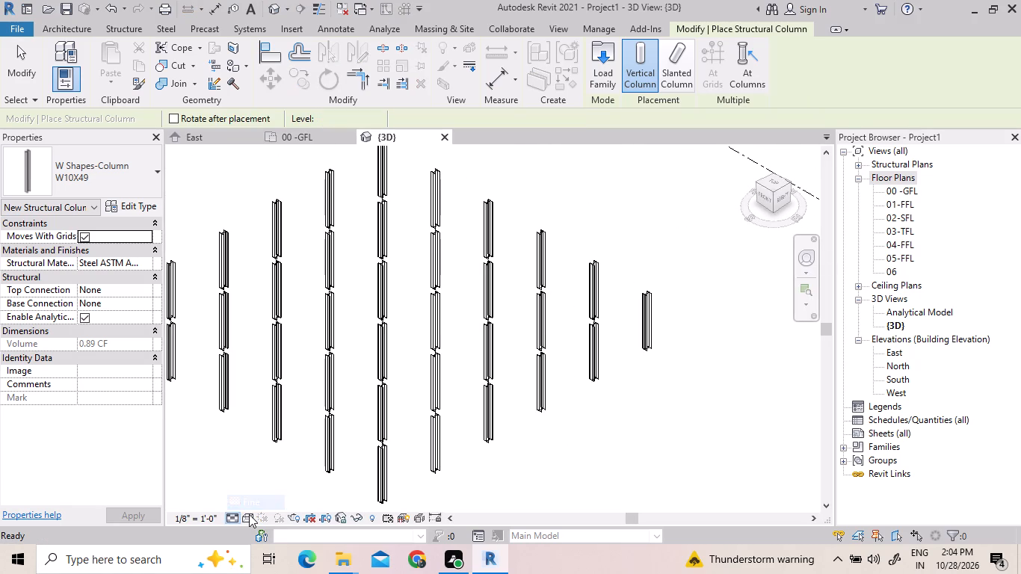
left_click(298, 478)
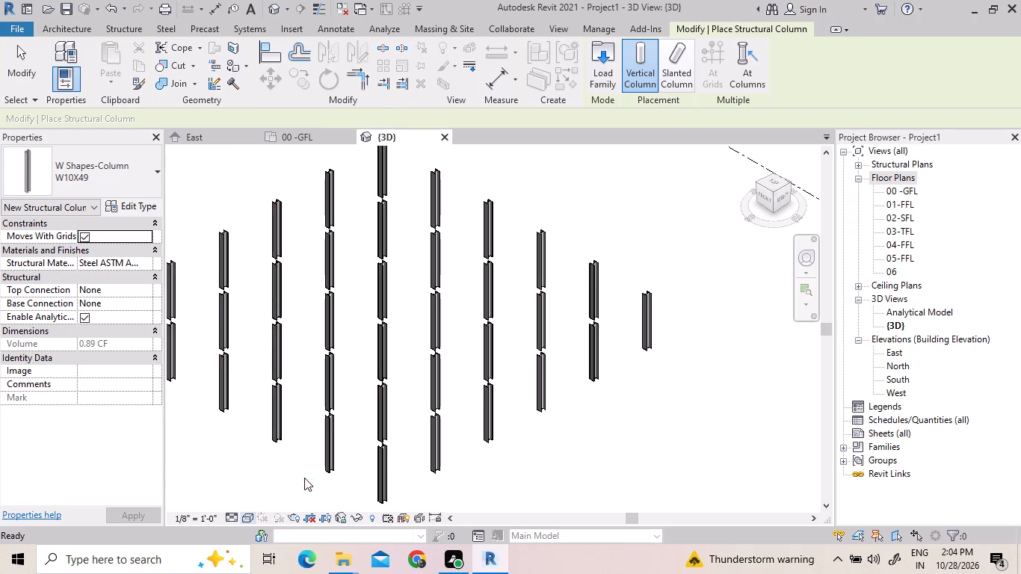
scroll(410, 380, "down", 3)
scroll(421, 381, "up", 10)
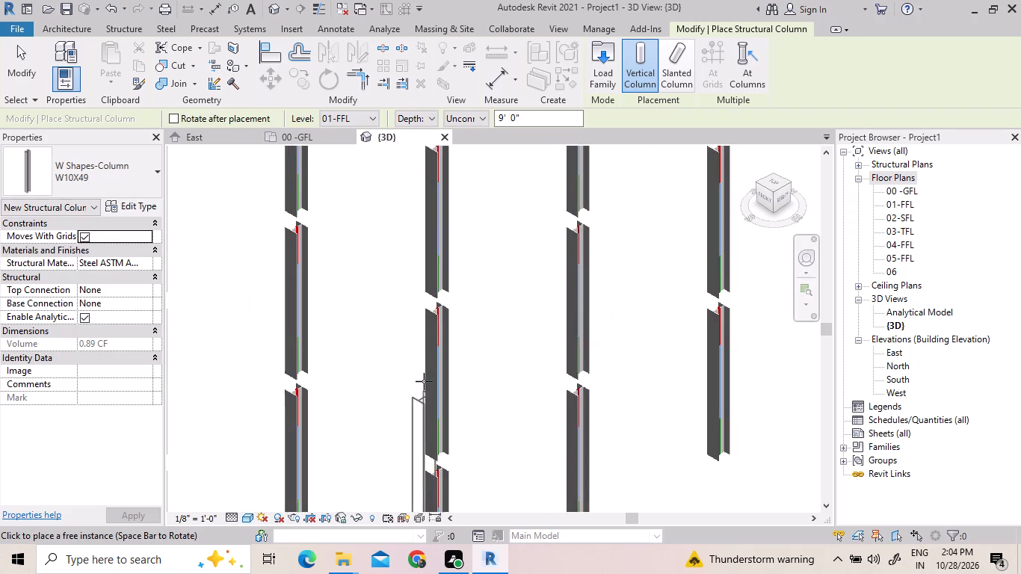
scroll(424, 381, "down", 7)
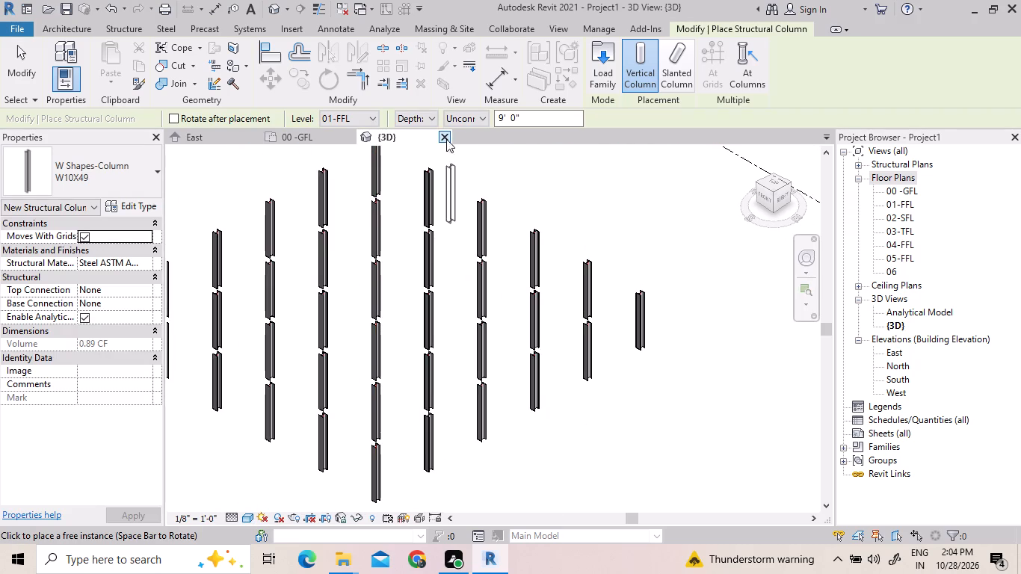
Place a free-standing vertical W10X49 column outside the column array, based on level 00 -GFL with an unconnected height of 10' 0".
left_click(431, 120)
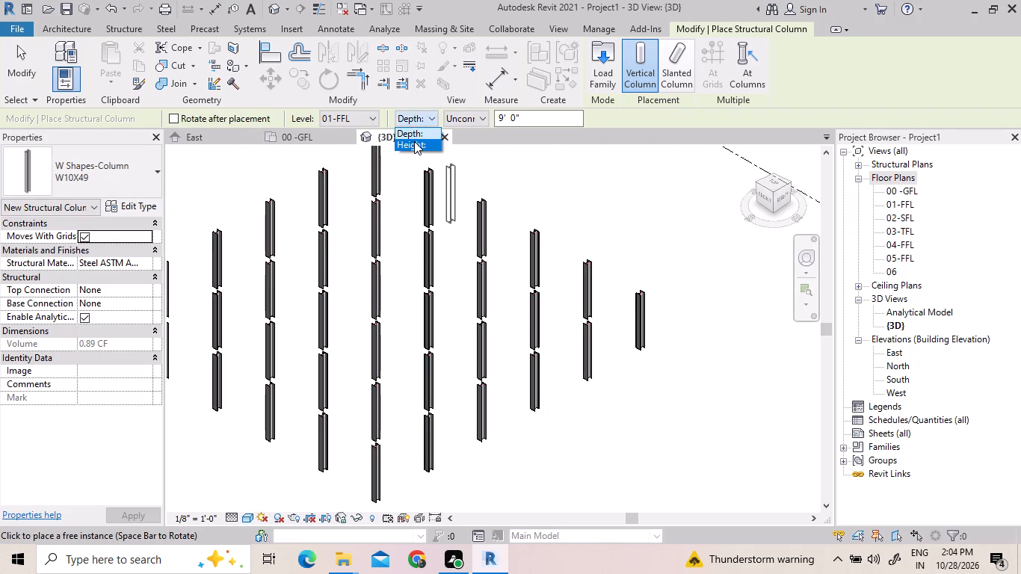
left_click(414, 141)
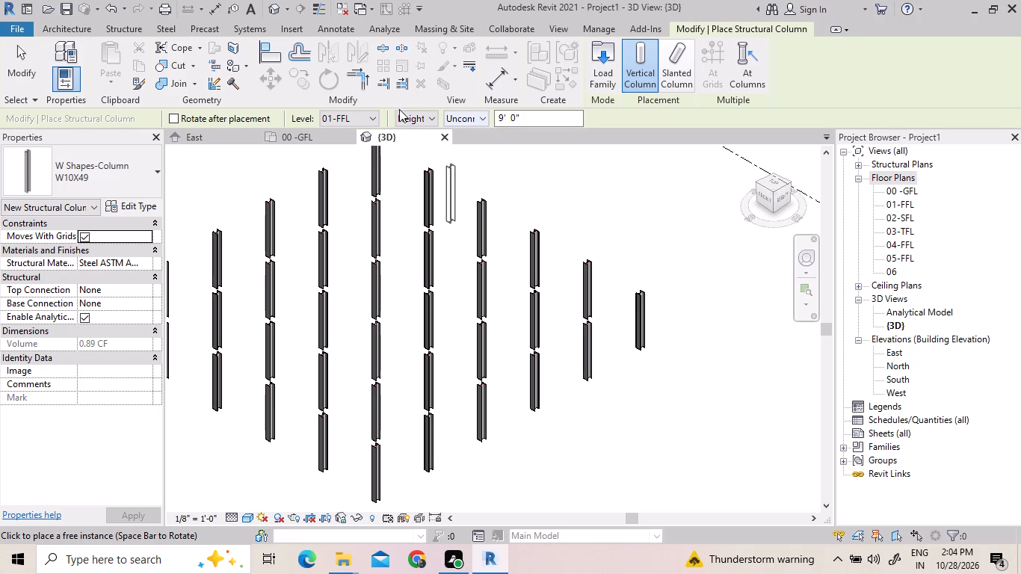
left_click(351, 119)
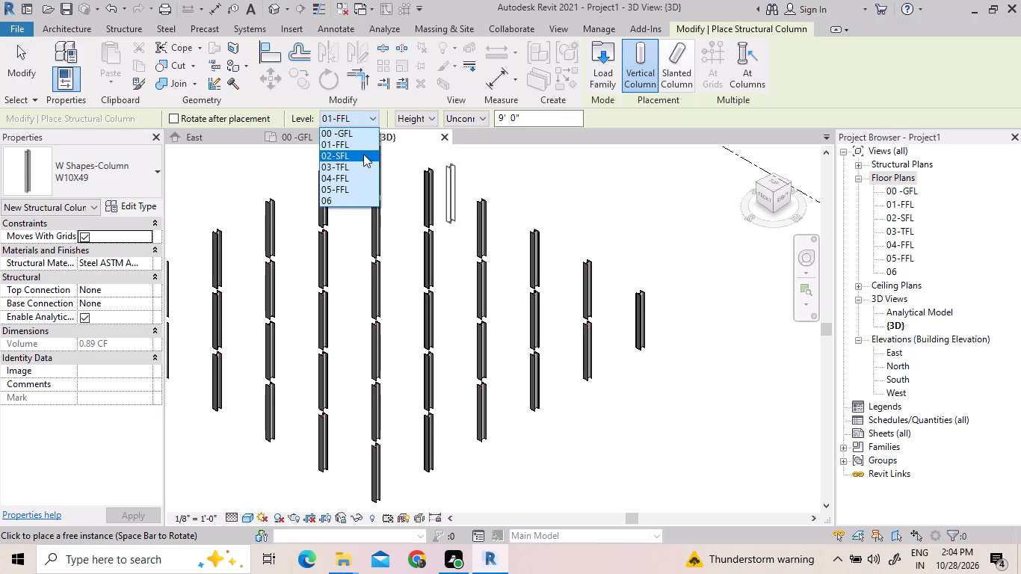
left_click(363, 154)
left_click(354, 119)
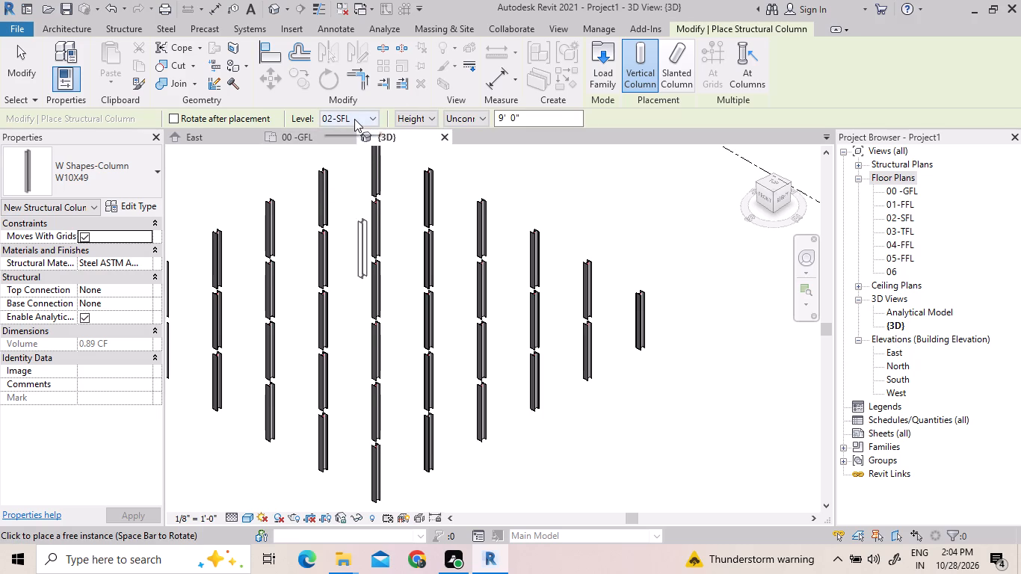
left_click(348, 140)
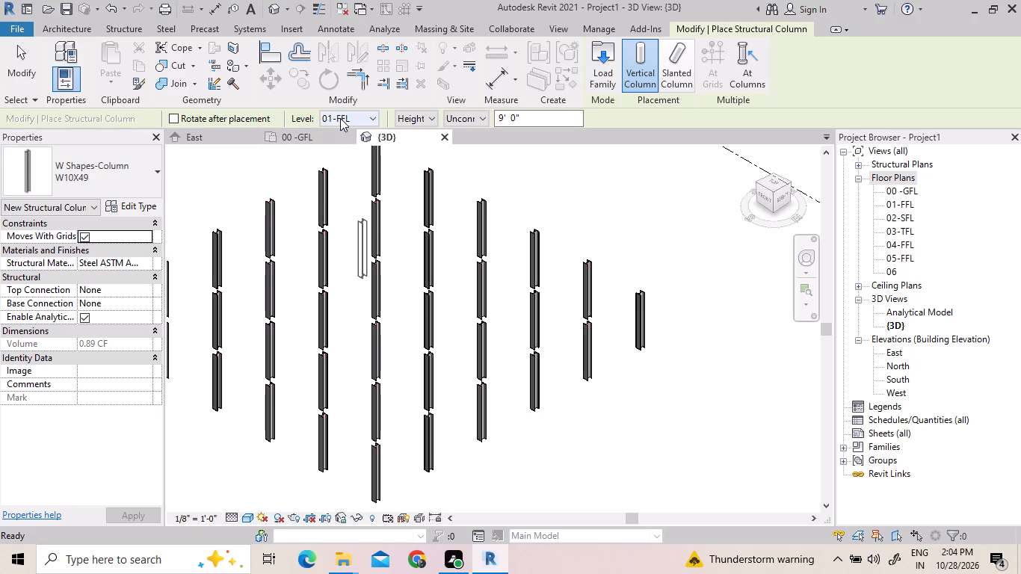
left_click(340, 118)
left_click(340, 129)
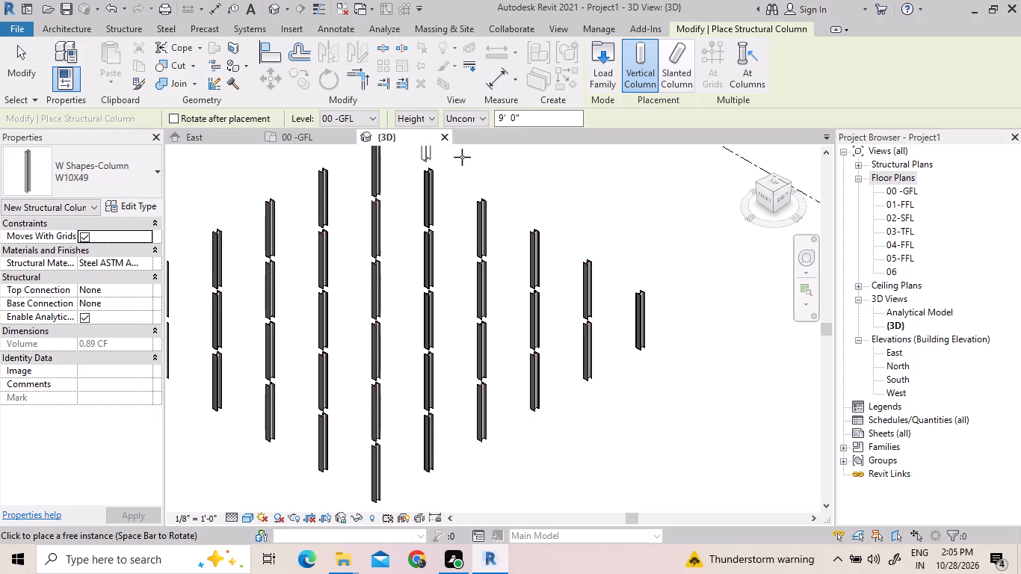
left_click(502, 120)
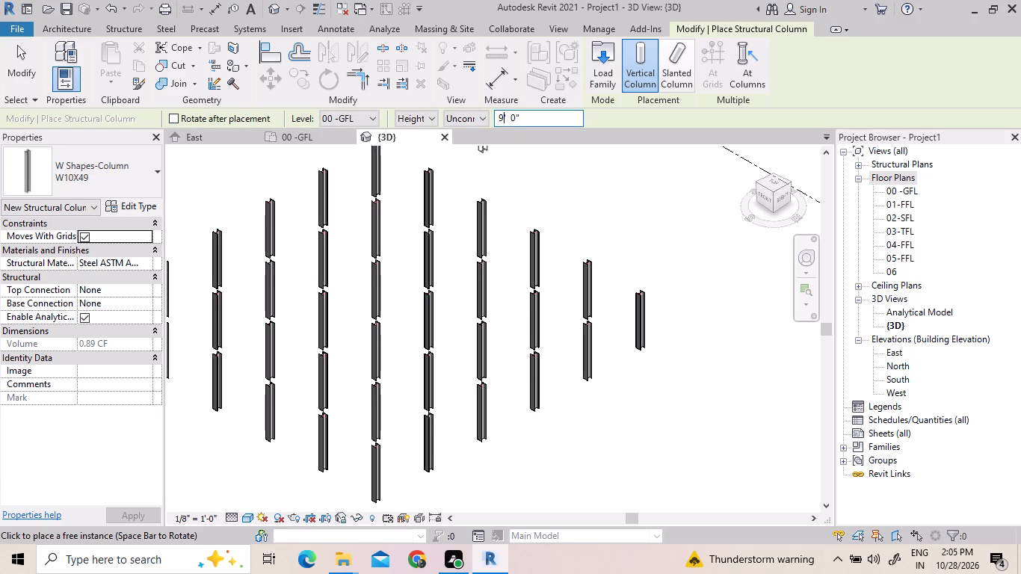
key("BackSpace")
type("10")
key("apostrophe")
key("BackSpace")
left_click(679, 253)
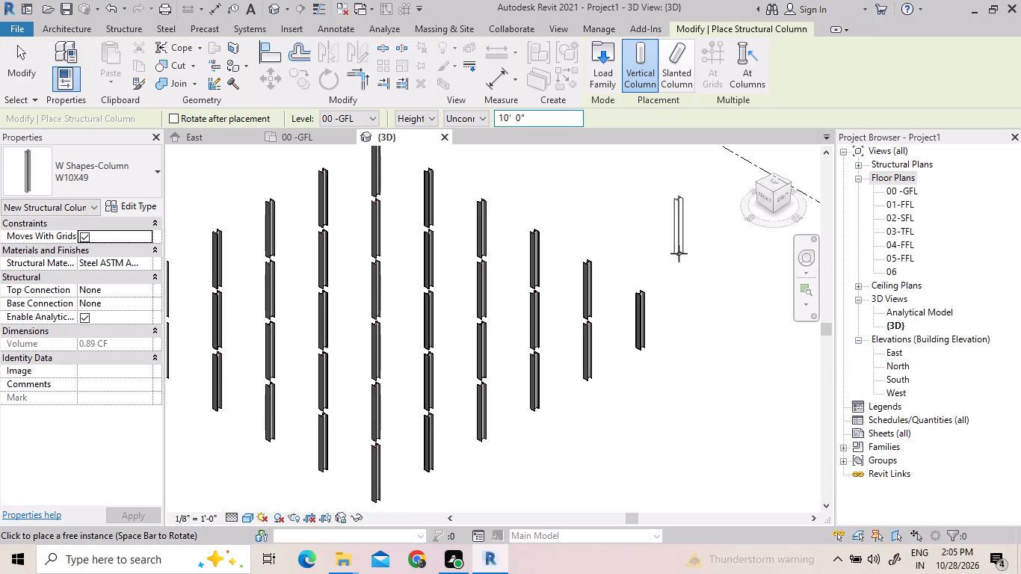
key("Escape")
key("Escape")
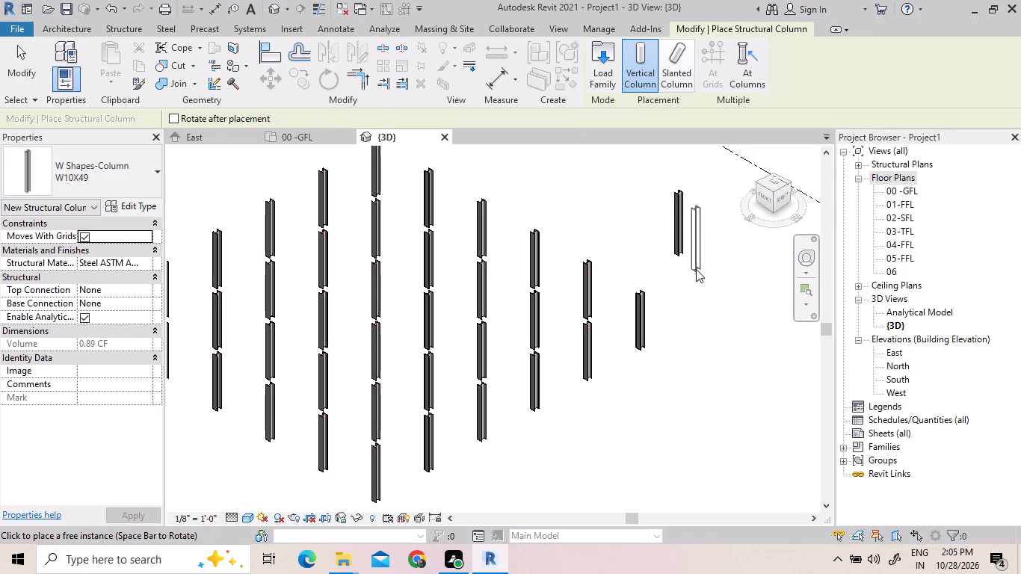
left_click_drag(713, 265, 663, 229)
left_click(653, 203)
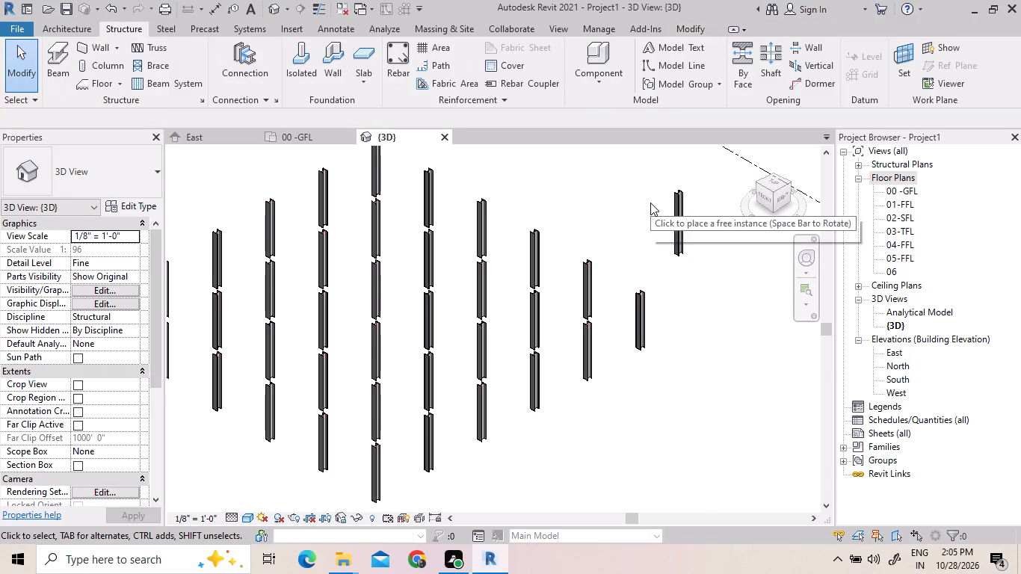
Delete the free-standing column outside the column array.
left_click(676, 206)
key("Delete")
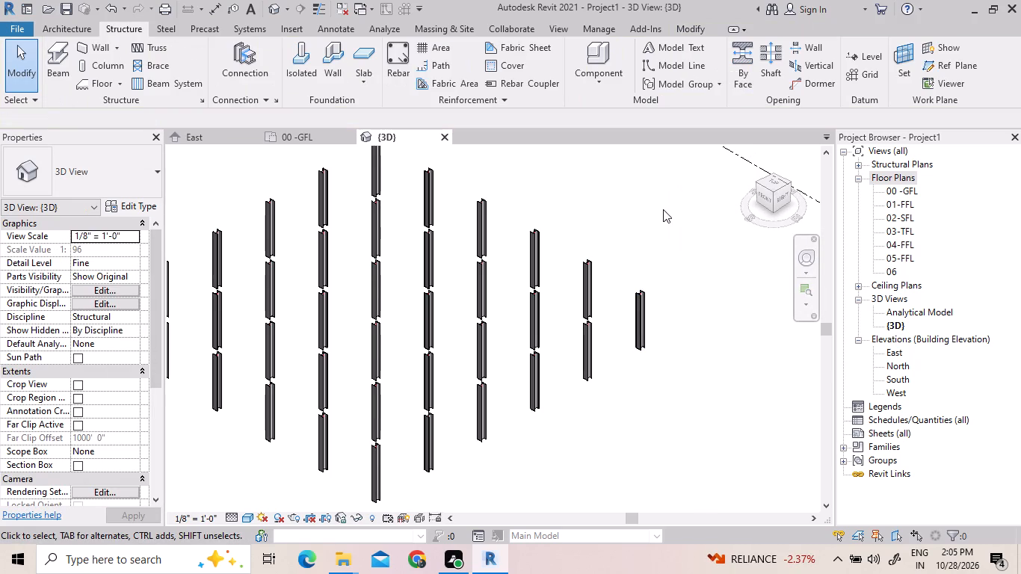
Check the 00 -GFL floor plan, and open the 01-FFL floor plan to compare the columns.
scroll(628, 310, "down", 2)
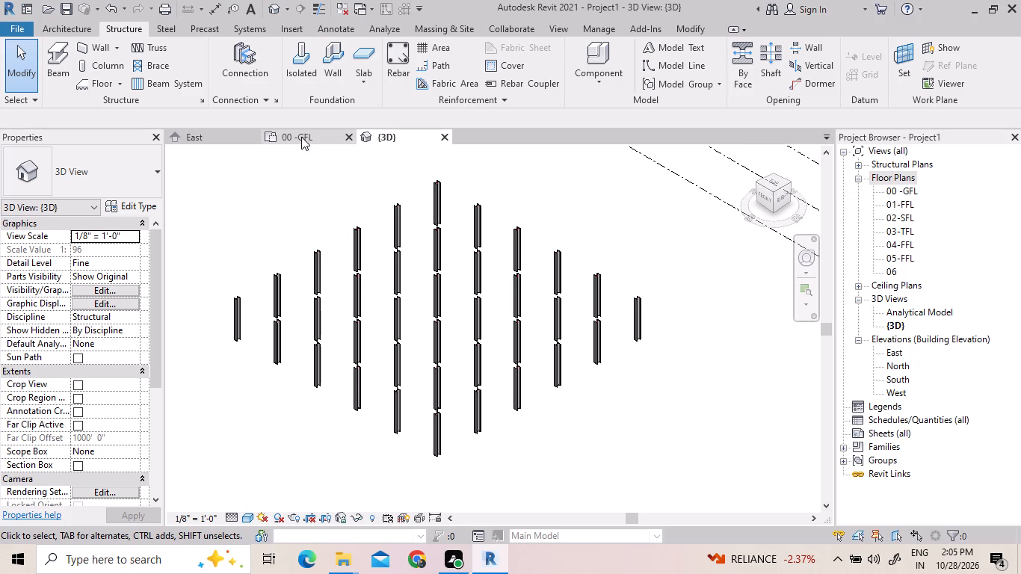
left_click(301, 137)
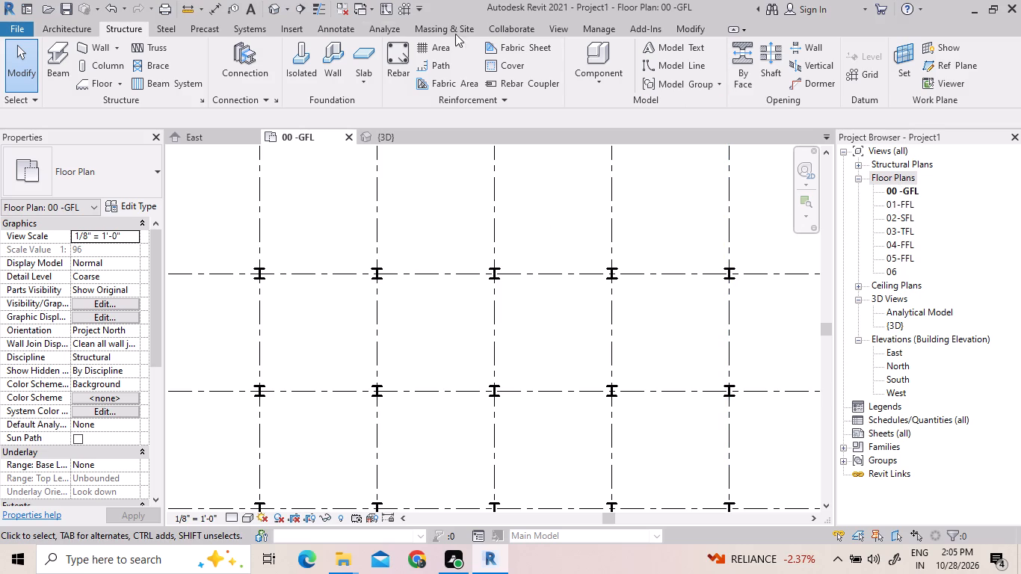
left_click(886, 188)
double_click(892, 206)
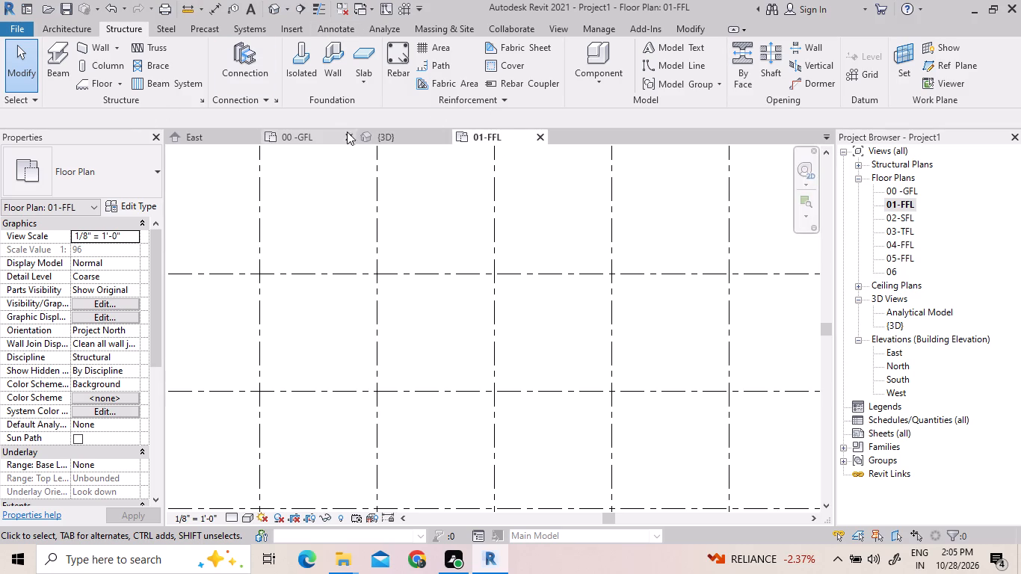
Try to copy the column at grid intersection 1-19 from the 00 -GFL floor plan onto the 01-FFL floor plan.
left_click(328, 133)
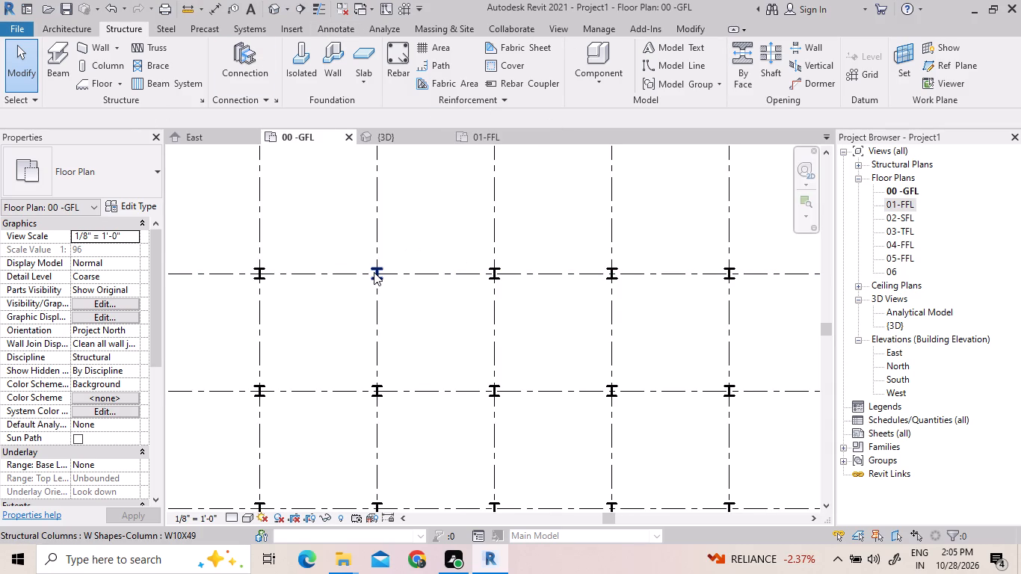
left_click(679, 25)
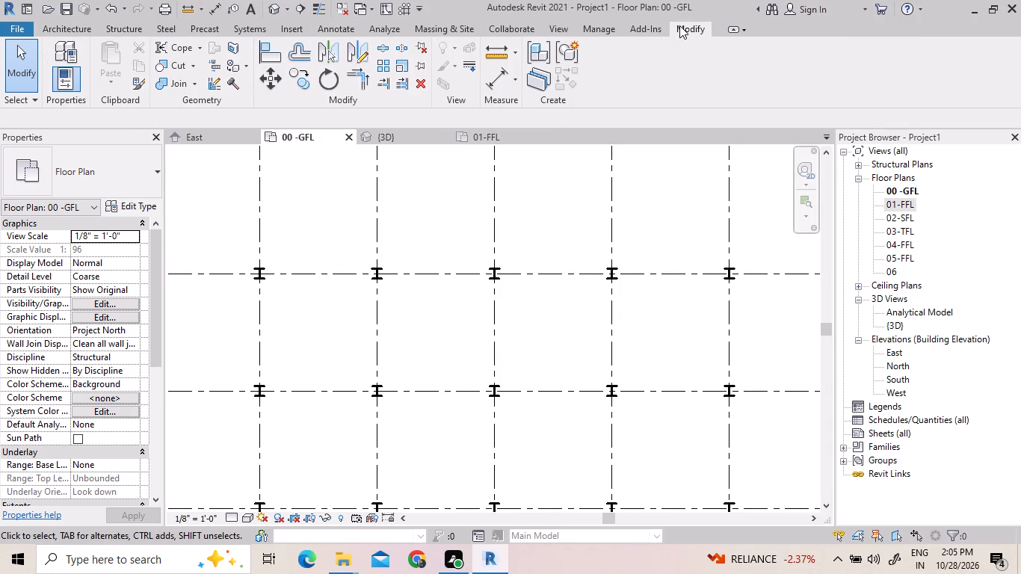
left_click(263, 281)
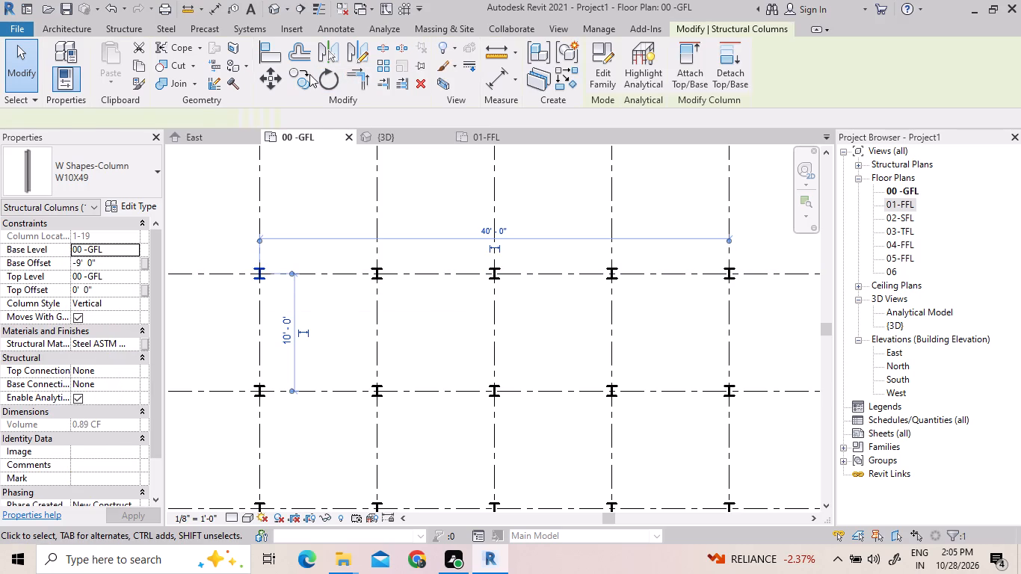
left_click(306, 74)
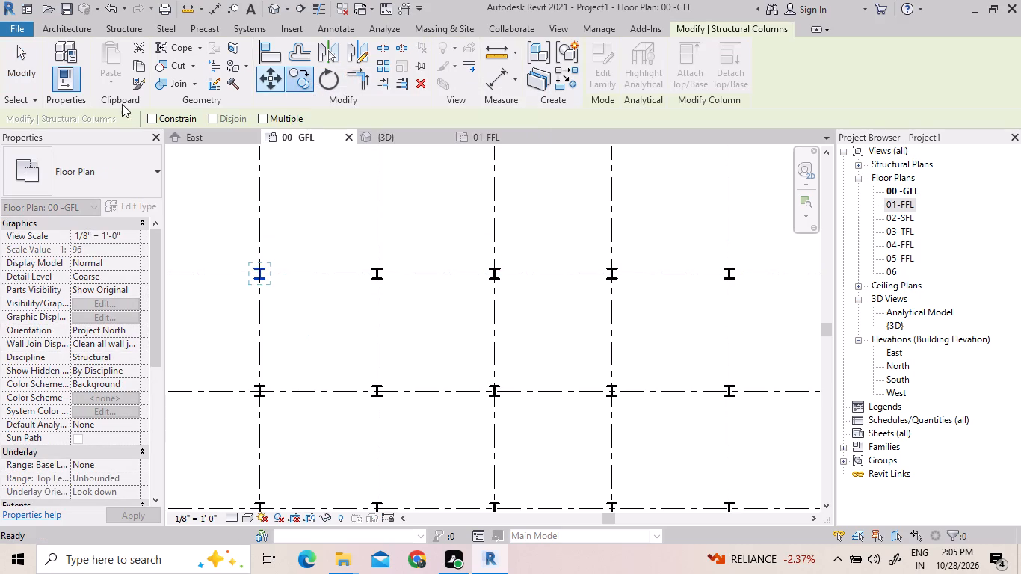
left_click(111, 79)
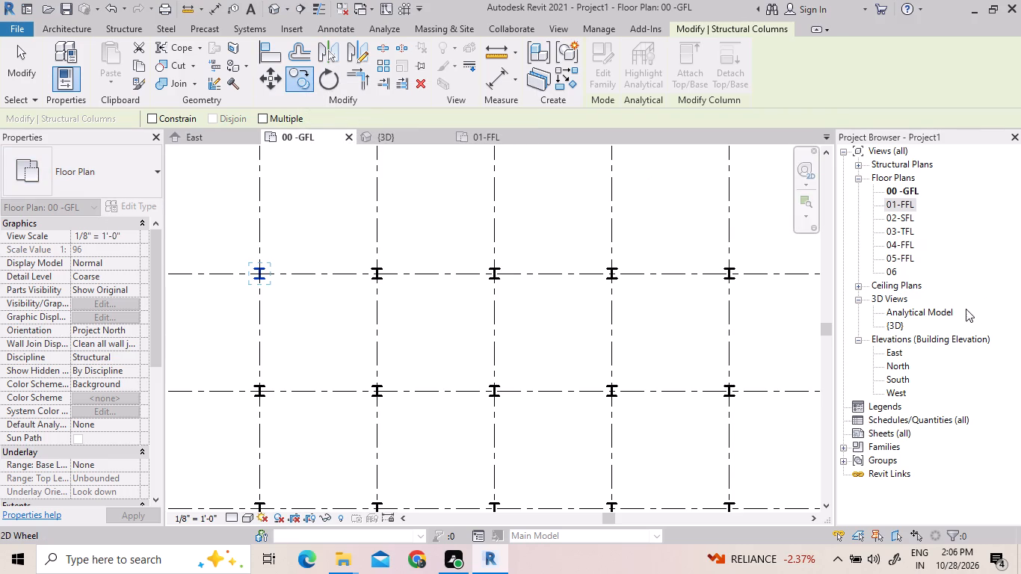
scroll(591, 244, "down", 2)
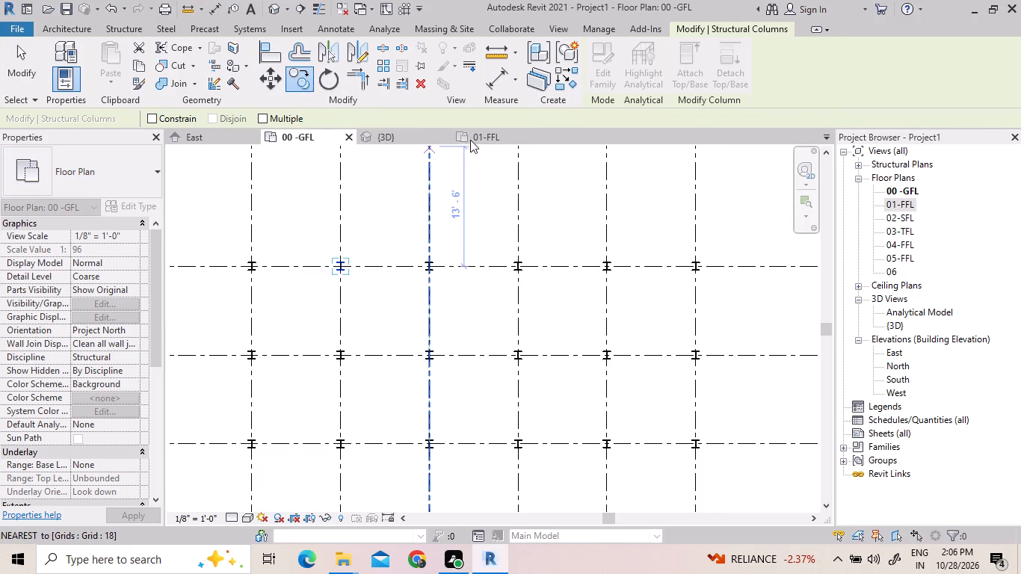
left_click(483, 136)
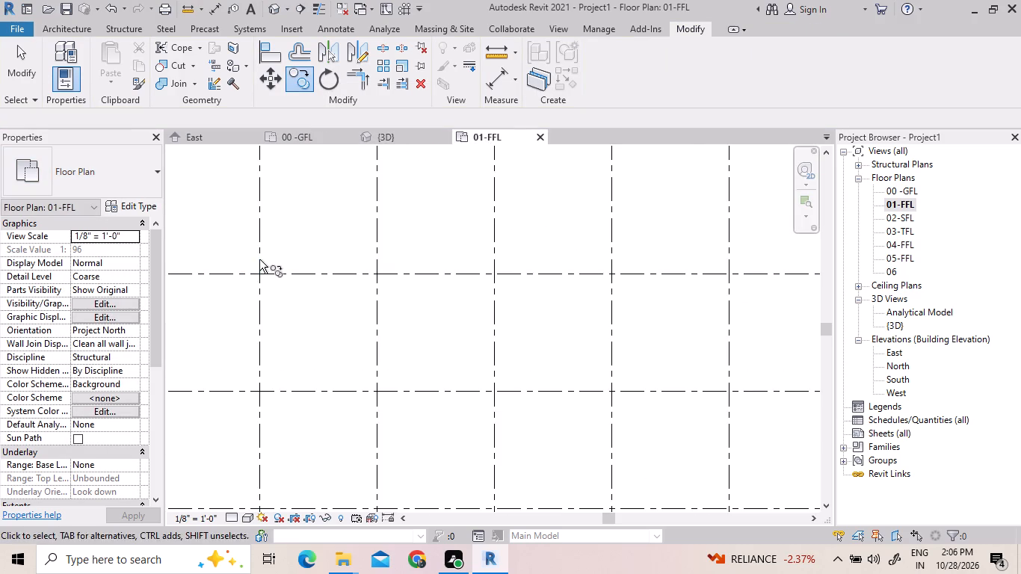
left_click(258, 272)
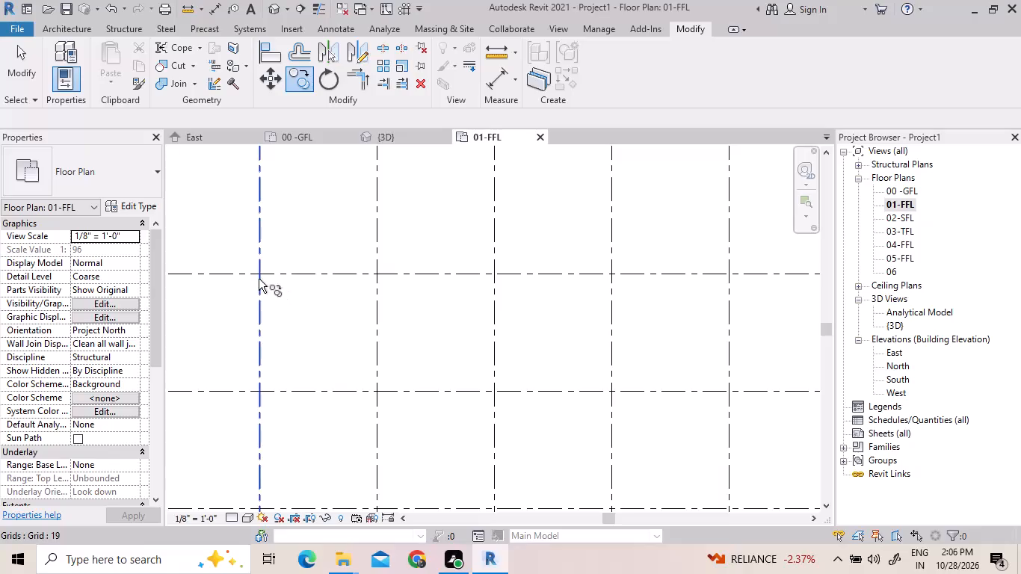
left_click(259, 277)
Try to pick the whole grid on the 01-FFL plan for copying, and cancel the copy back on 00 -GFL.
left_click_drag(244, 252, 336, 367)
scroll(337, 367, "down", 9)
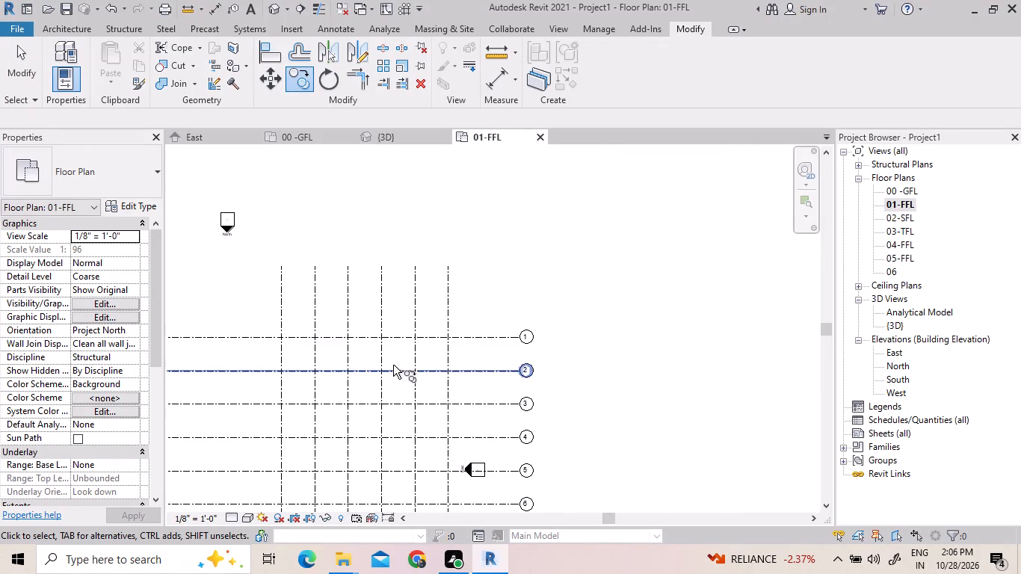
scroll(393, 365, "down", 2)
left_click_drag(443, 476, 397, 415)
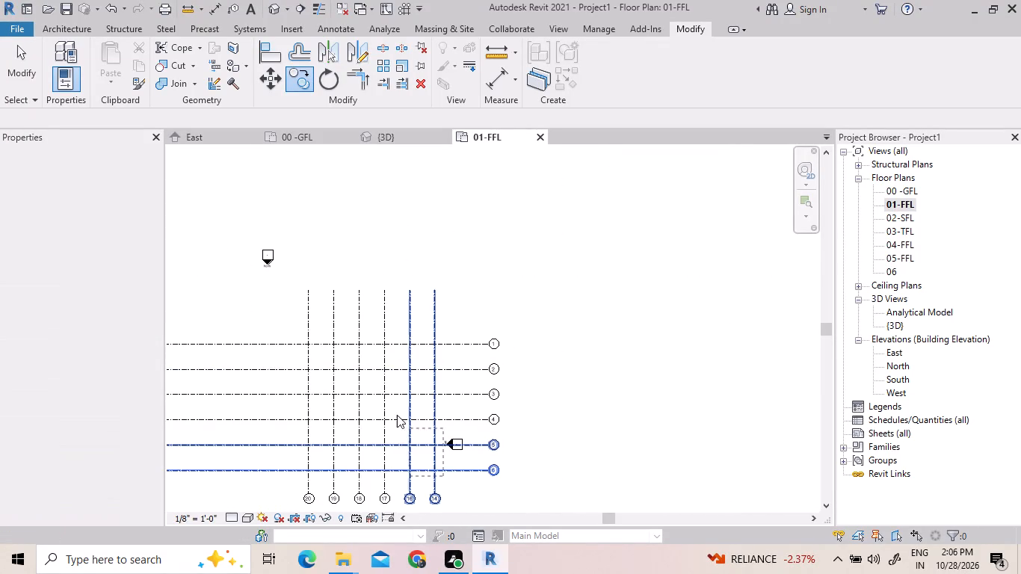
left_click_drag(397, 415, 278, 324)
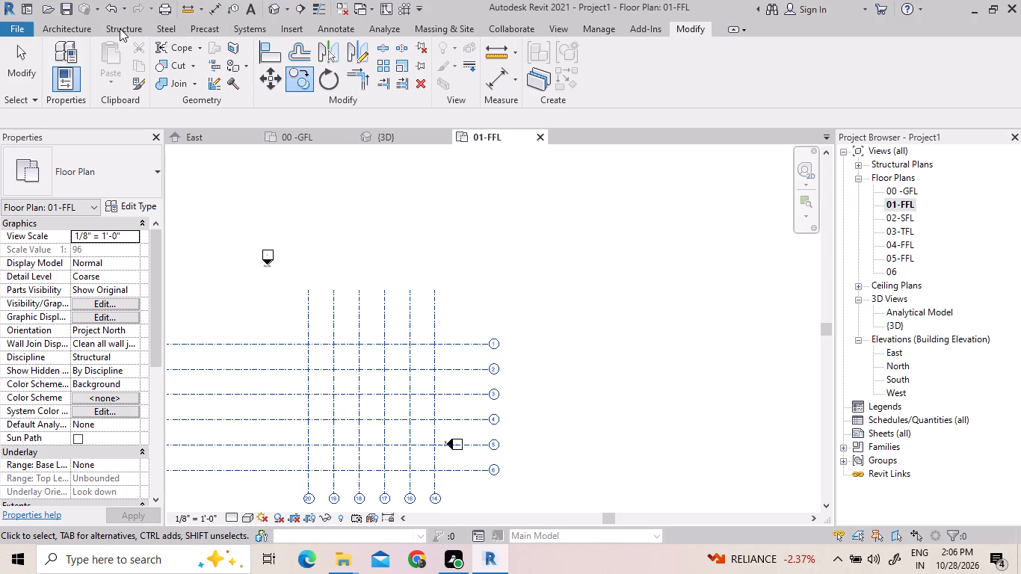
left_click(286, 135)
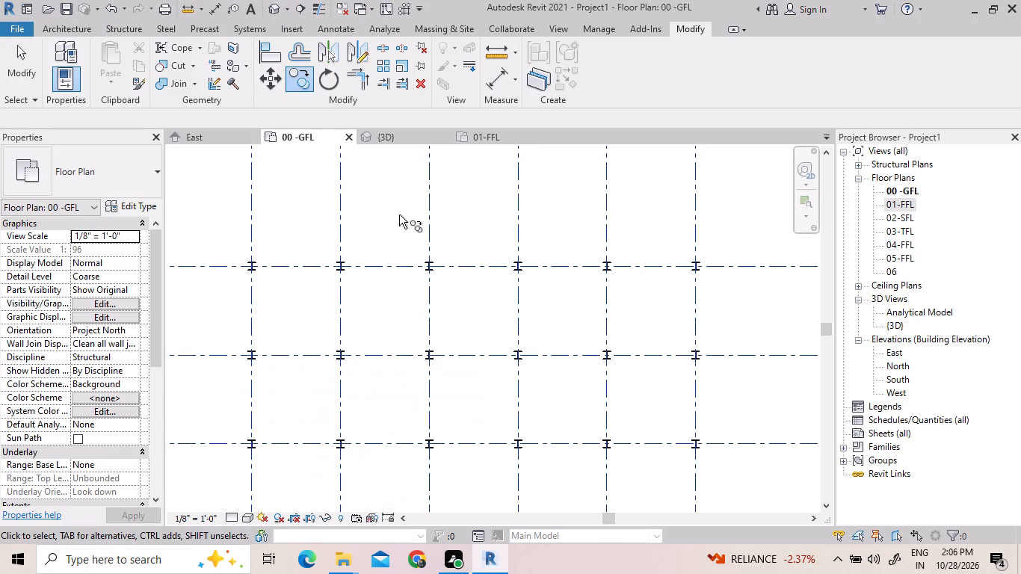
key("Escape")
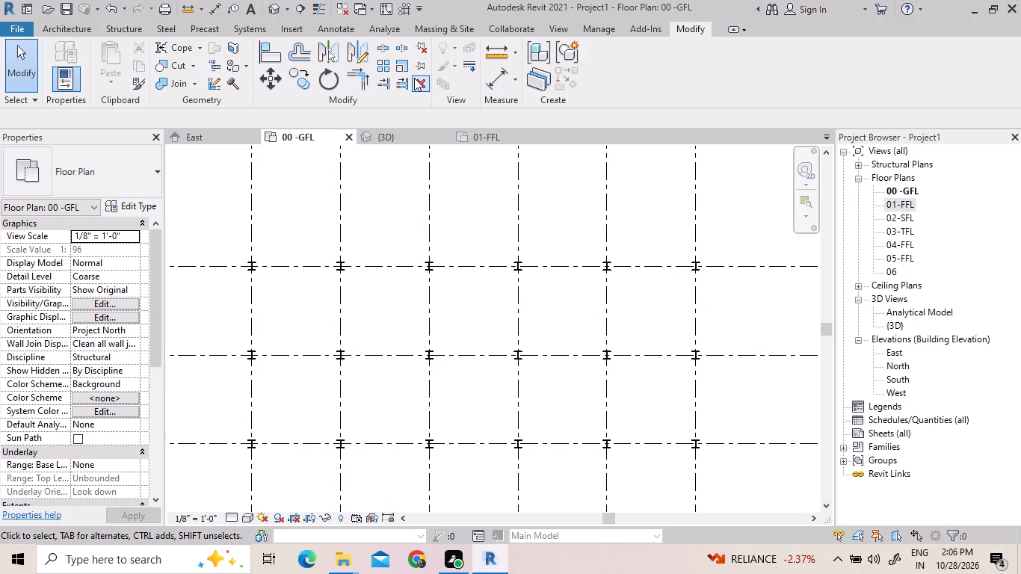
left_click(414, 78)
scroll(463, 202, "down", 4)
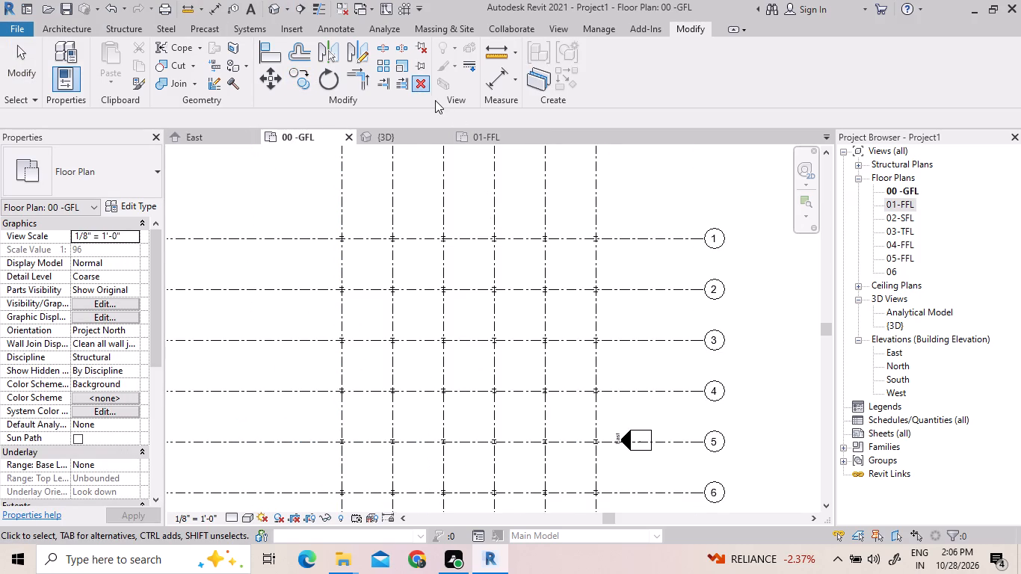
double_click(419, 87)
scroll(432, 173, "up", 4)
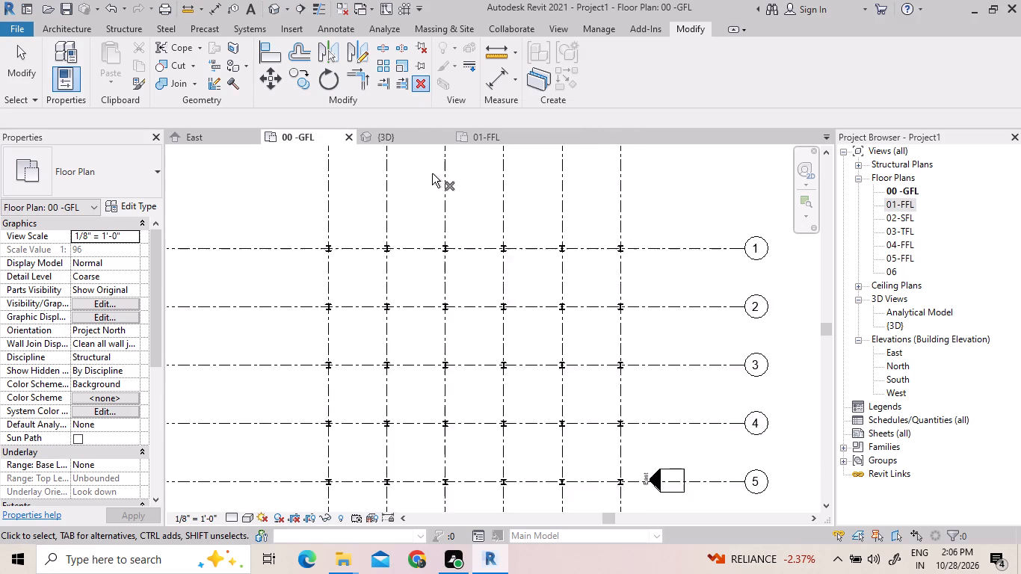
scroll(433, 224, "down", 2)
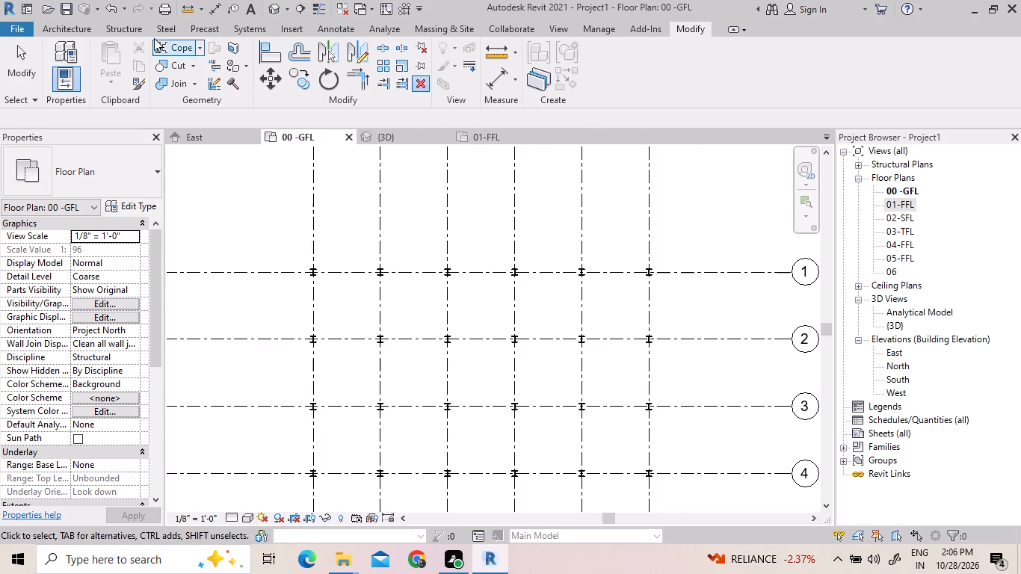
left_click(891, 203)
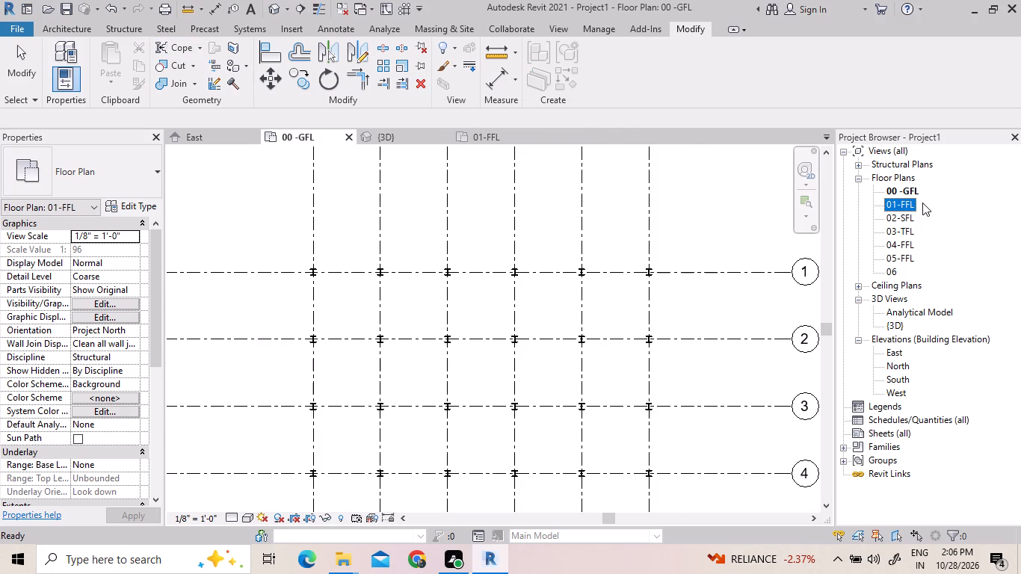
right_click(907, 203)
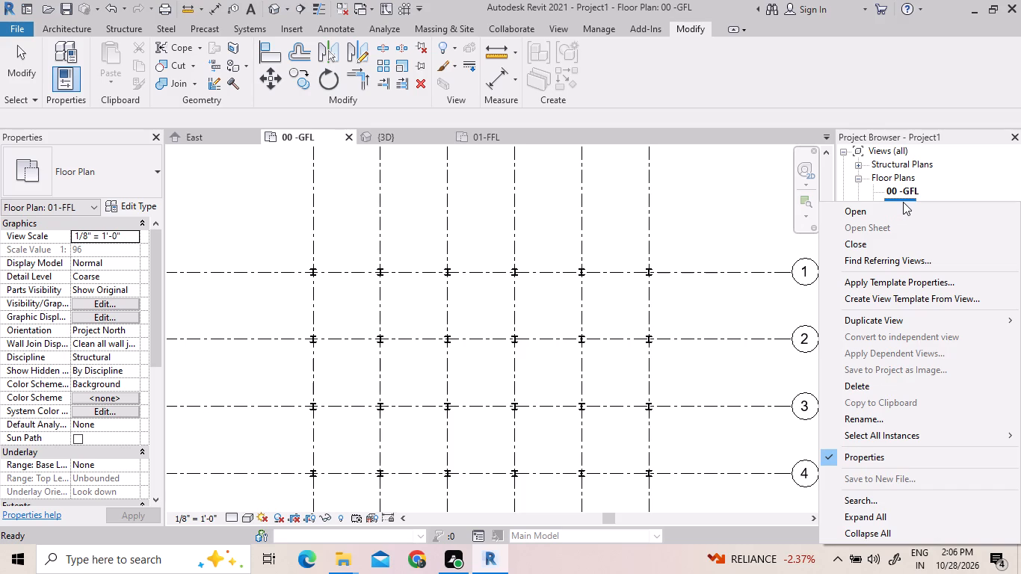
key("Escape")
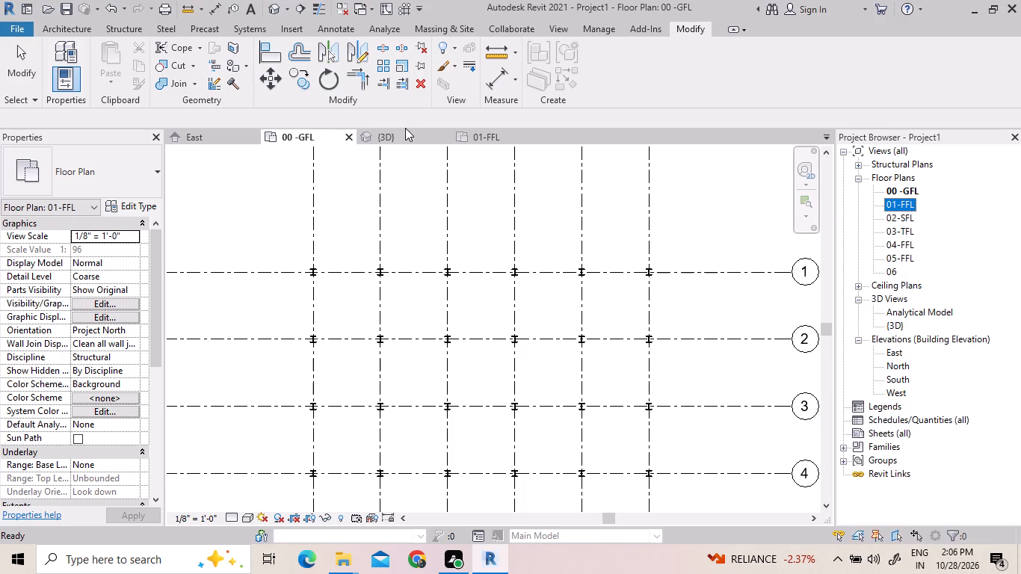
Check the column array in the 3D view and return to the 00 -GFL floor plan.
left_click(401, 135)
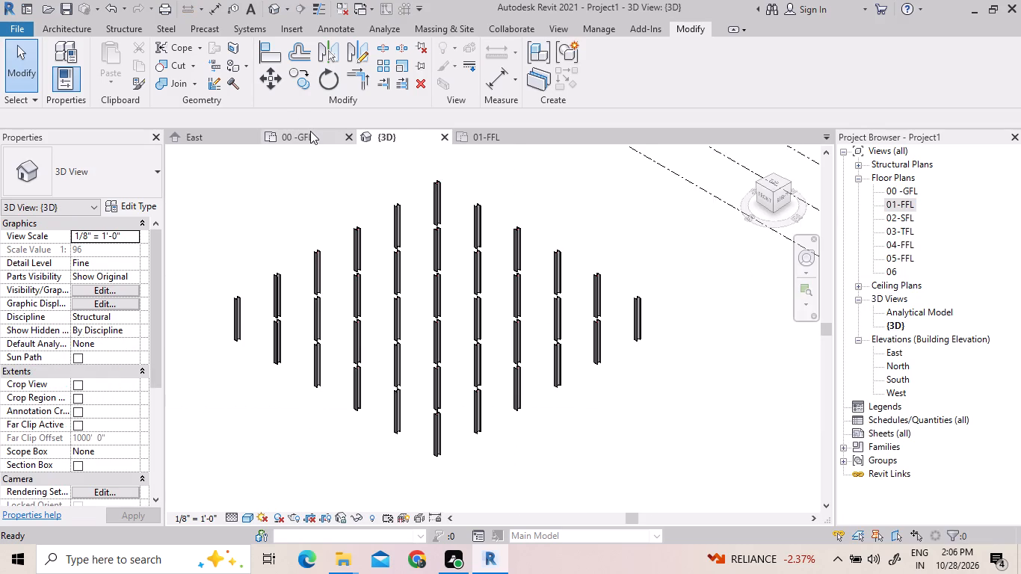
left_click(310, 131)
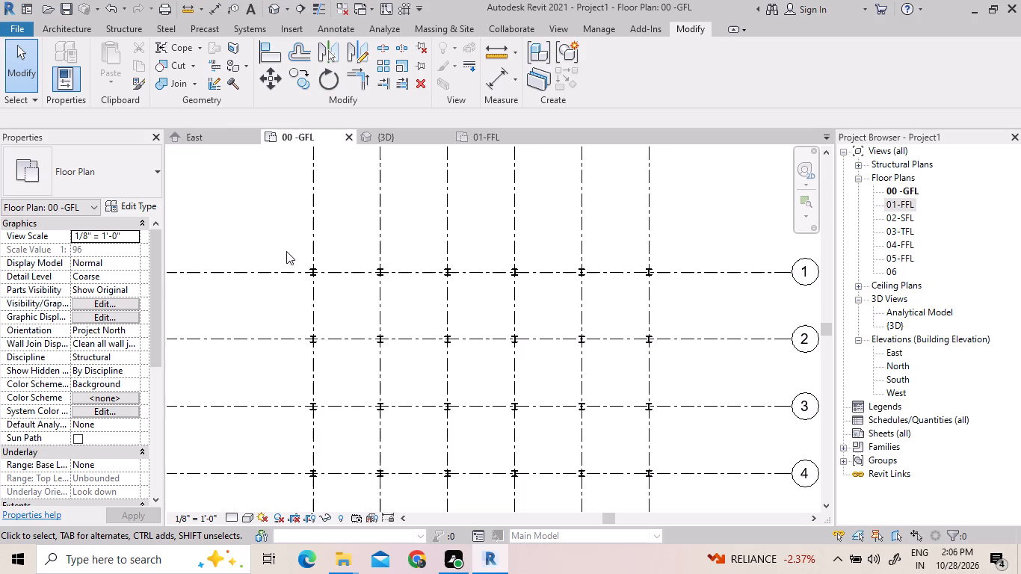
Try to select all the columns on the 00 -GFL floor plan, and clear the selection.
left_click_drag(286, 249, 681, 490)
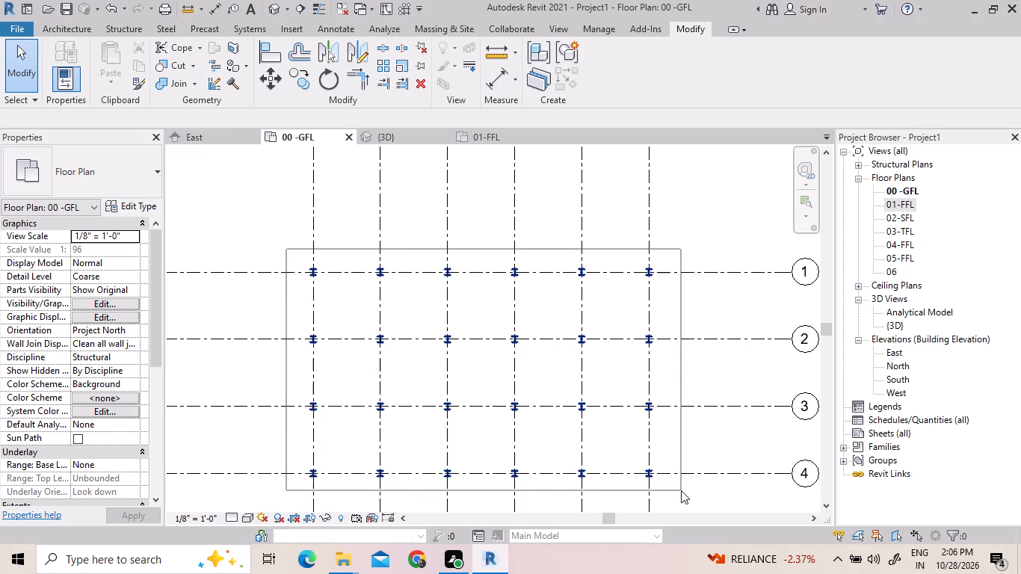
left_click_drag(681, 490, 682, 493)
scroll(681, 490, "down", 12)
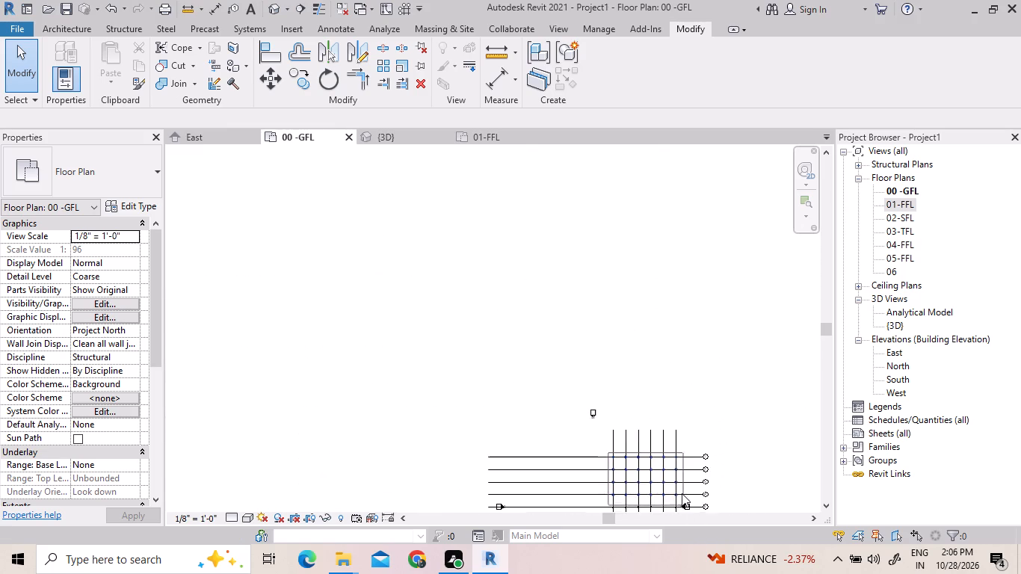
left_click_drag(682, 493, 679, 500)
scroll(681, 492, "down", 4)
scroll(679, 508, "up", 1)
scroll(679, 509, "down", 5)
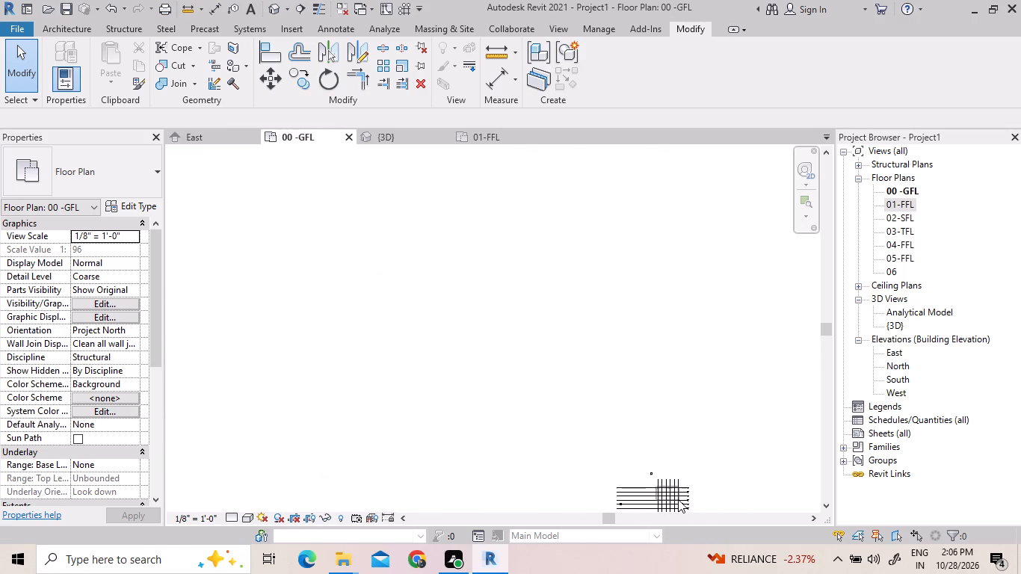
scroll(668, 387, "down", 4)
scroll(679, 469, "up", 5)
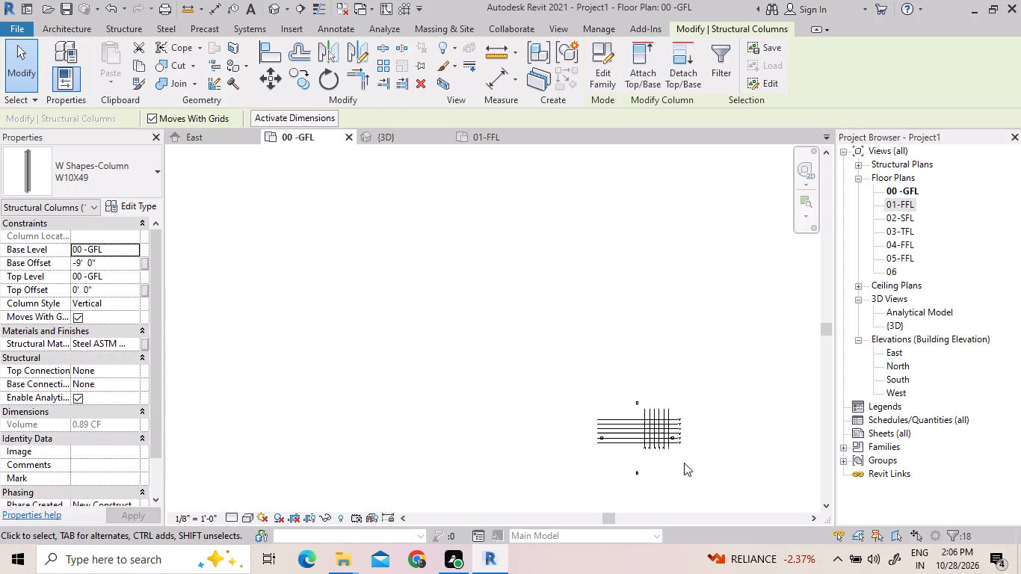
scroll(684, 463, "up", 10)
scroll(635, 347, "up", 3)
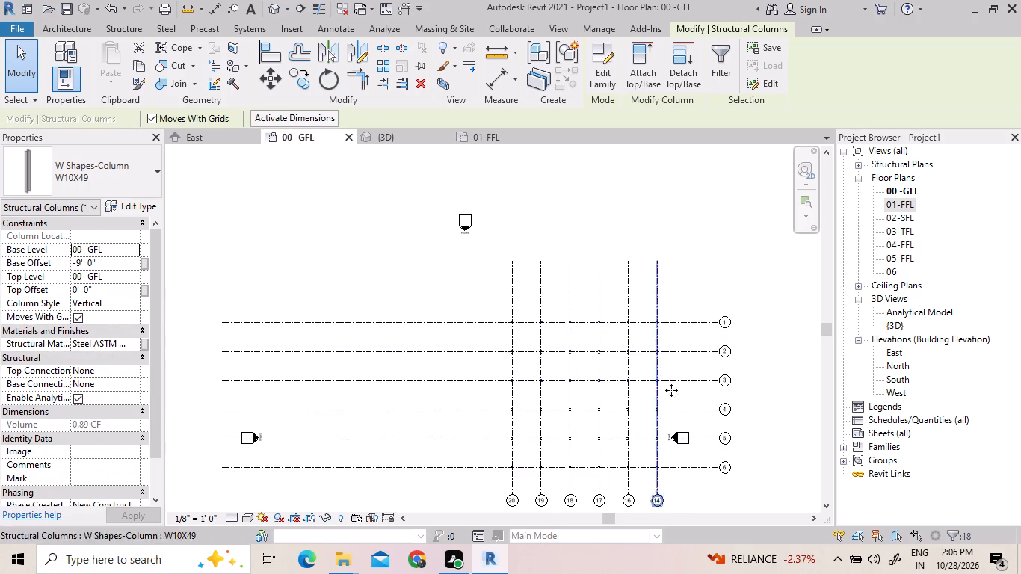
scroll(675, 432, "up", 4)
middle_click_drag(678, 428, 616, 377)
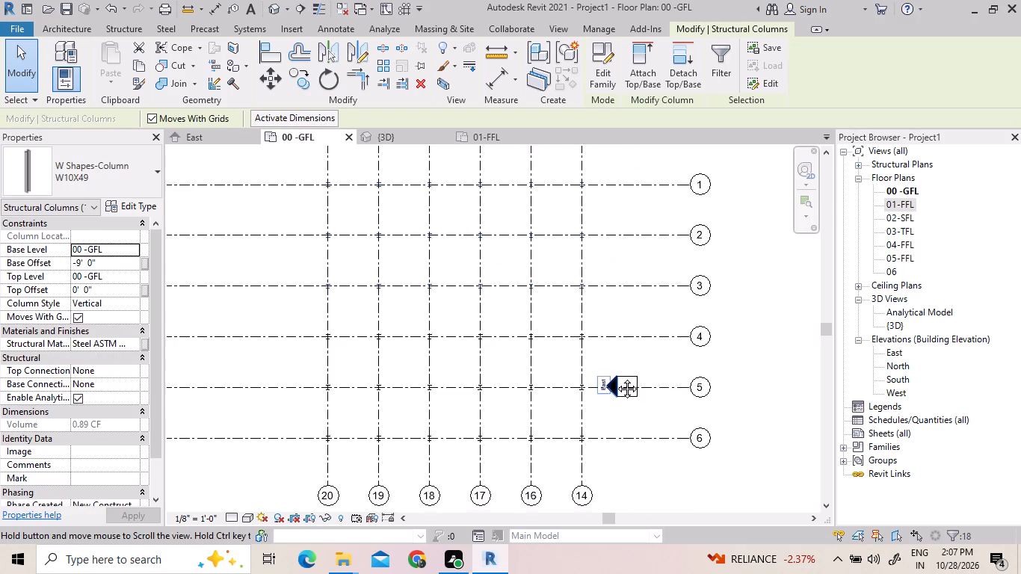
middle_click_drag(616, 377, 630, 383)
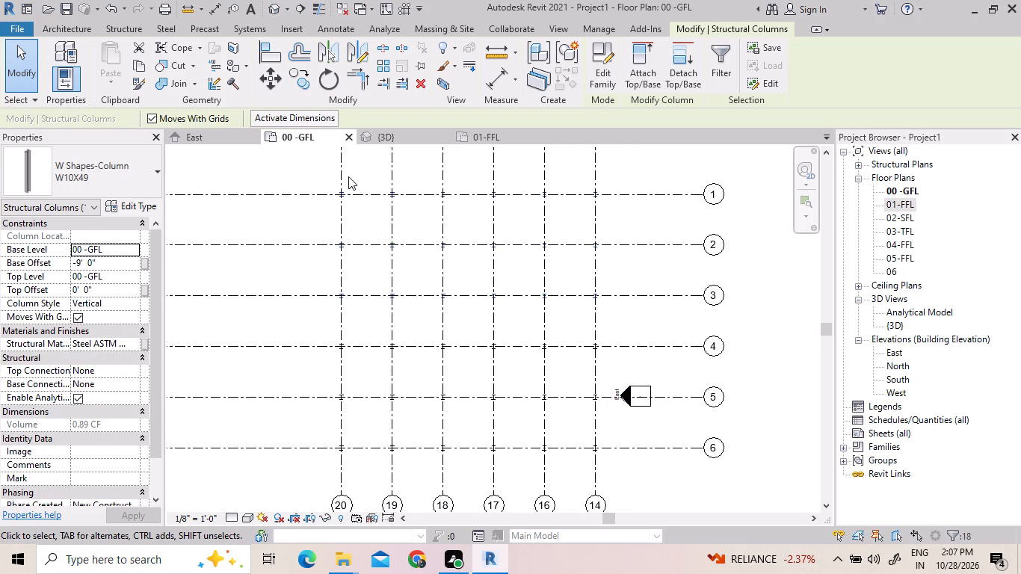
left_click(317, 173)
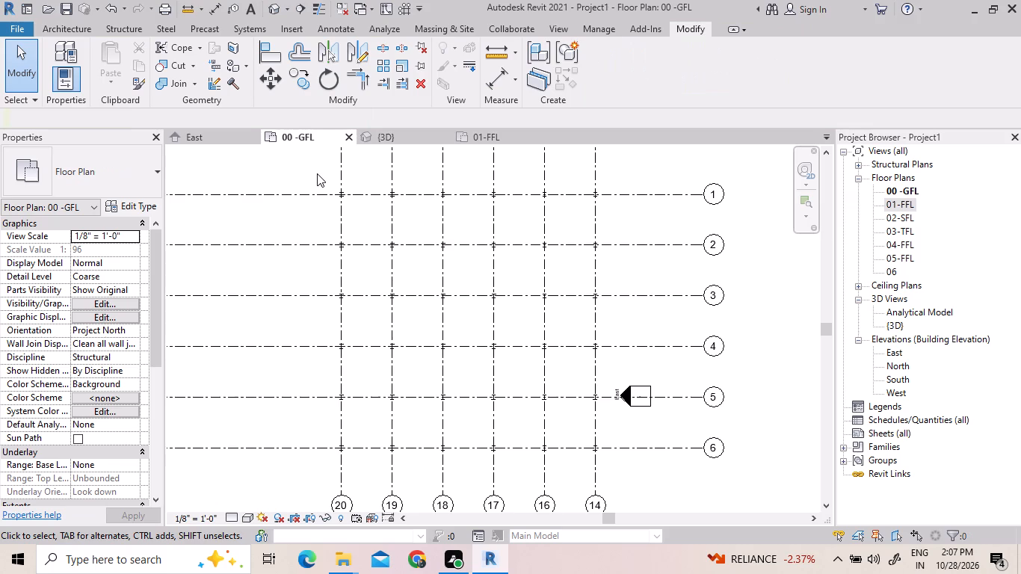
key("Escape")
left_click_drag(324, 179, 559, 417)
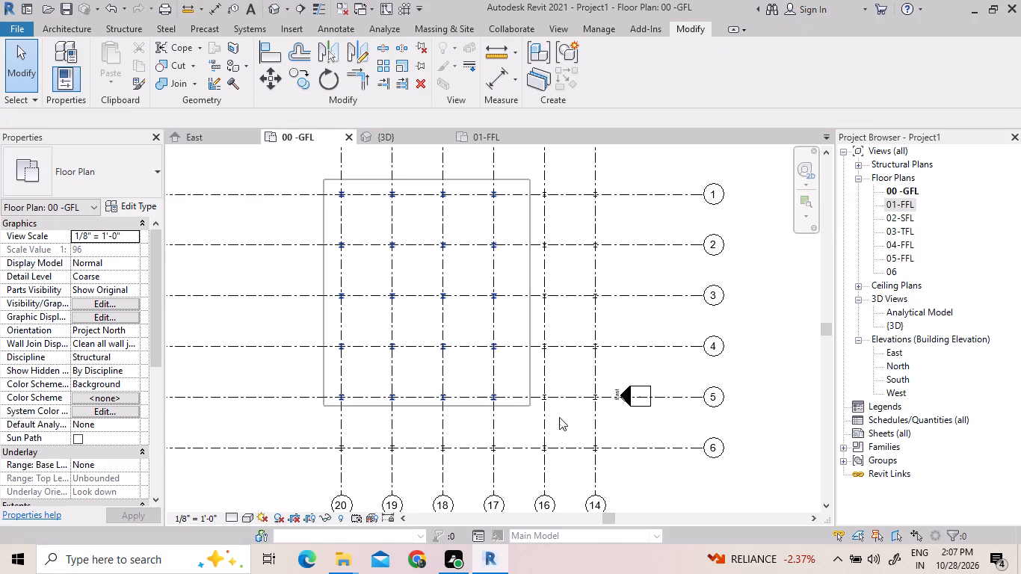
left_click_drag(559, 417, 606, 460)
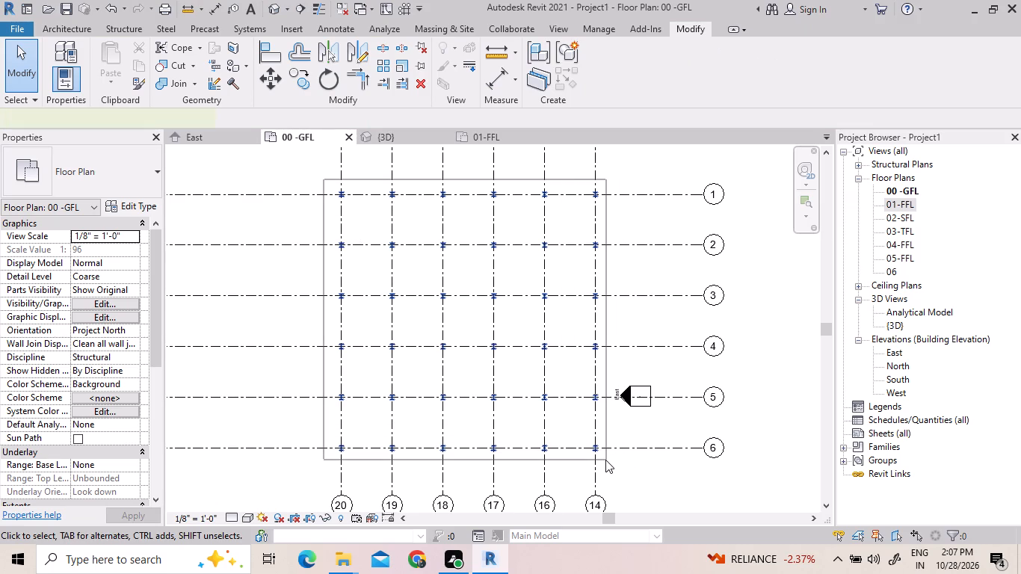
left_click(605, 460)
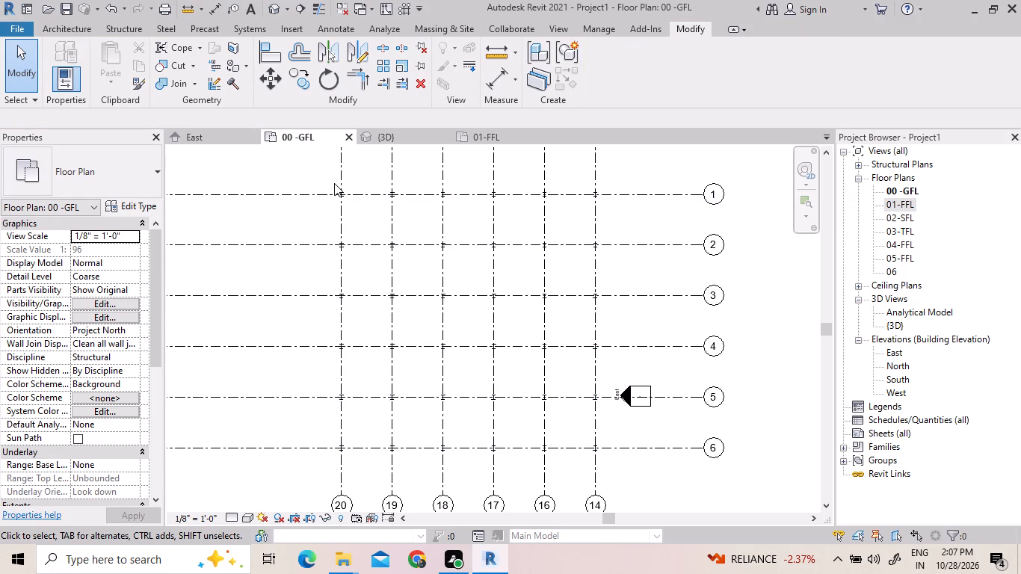
Select all W10X49 columns at grid intersections 1-6 by 14-20 on the 00 -GFL plan and turn off Moves With Grids.
left_click_drag(334, 183, 607, 456)
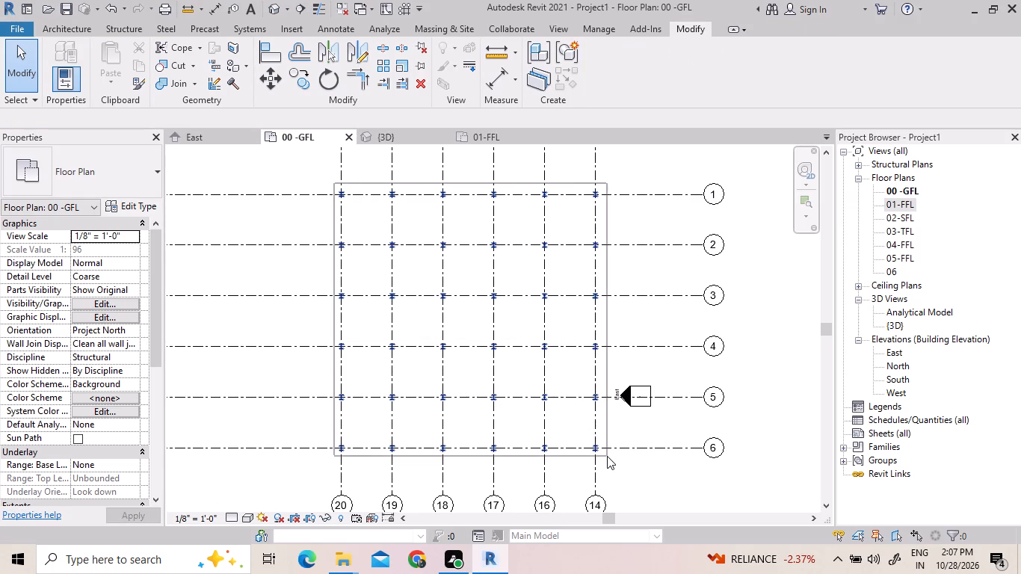
left_click_drag(607, 456, 606, 456)
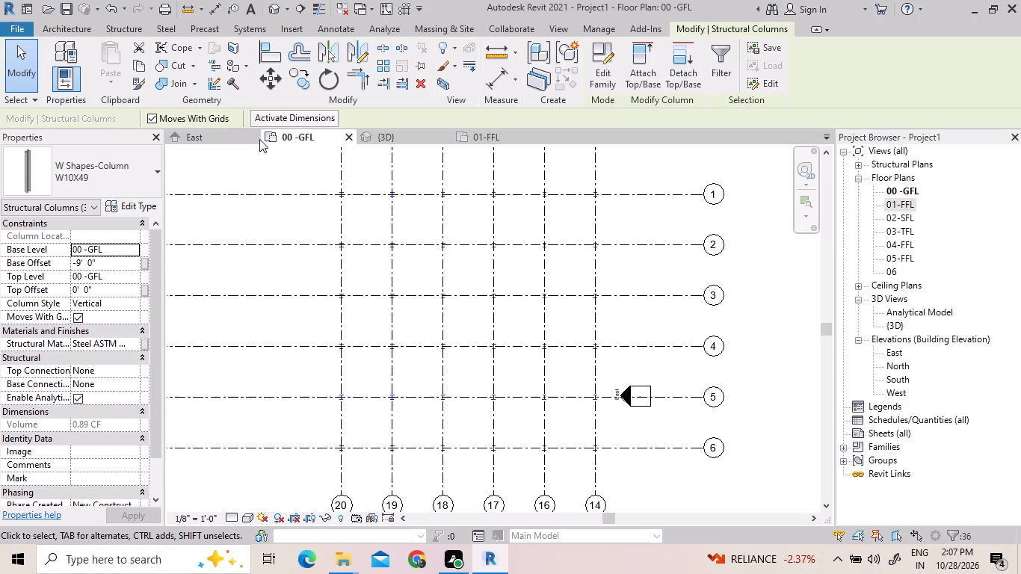
left_click(149, 119)
left_click_drag(311, 176, 335, 189)
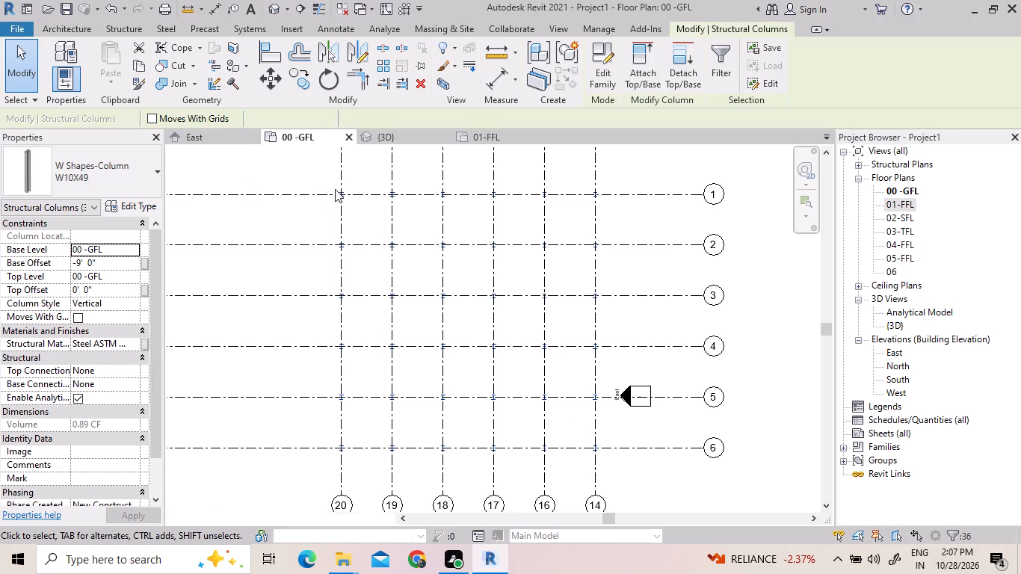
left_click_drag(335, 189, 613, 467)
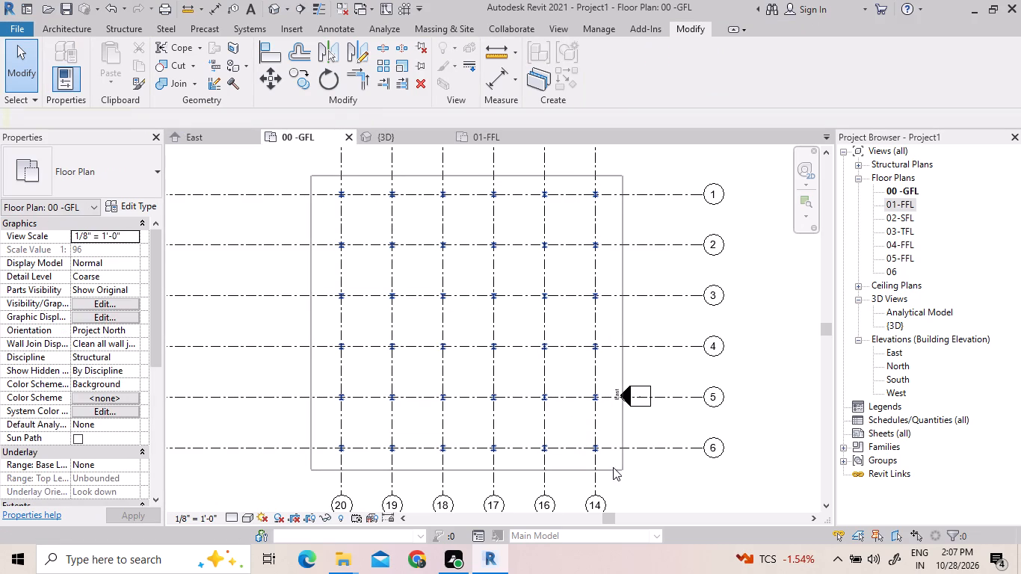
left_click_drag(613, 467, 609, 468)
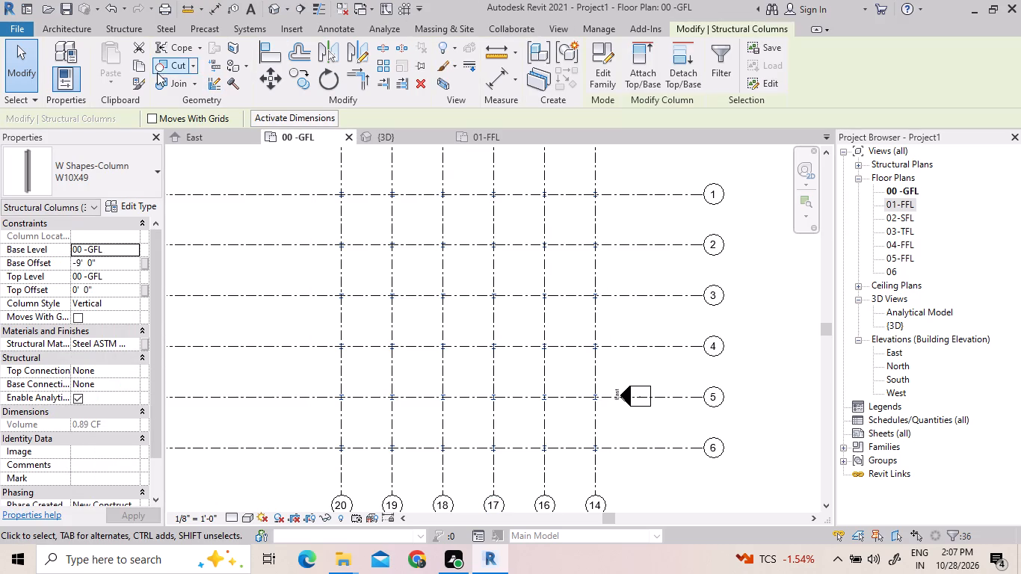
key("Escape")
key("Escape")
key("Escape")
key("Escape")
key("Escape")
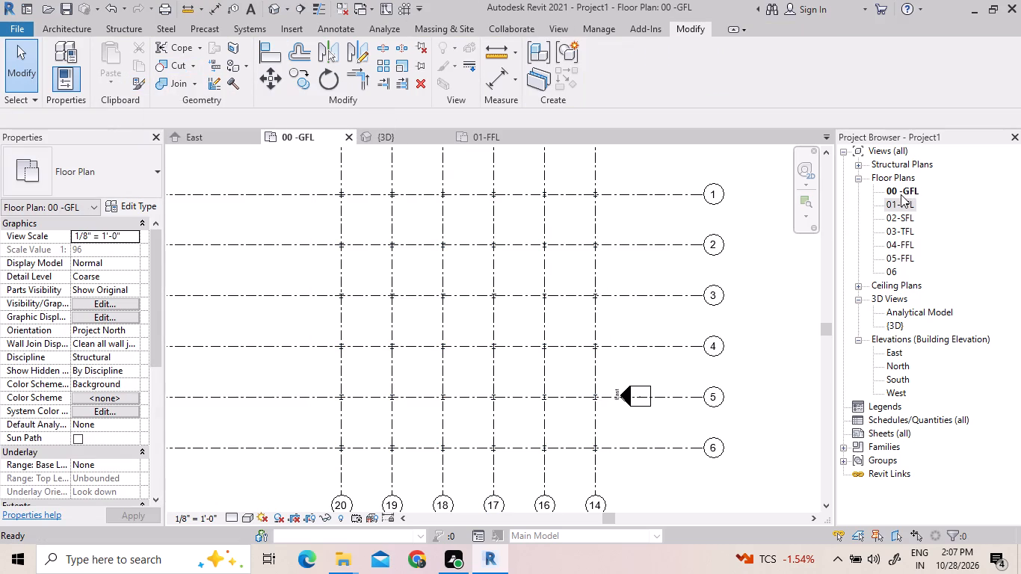
Place W10X49 vertical columns at all intersections of grids 1-6 and 14-20 on the 01-FFL plan using At Grids.
left_click(475, 135)
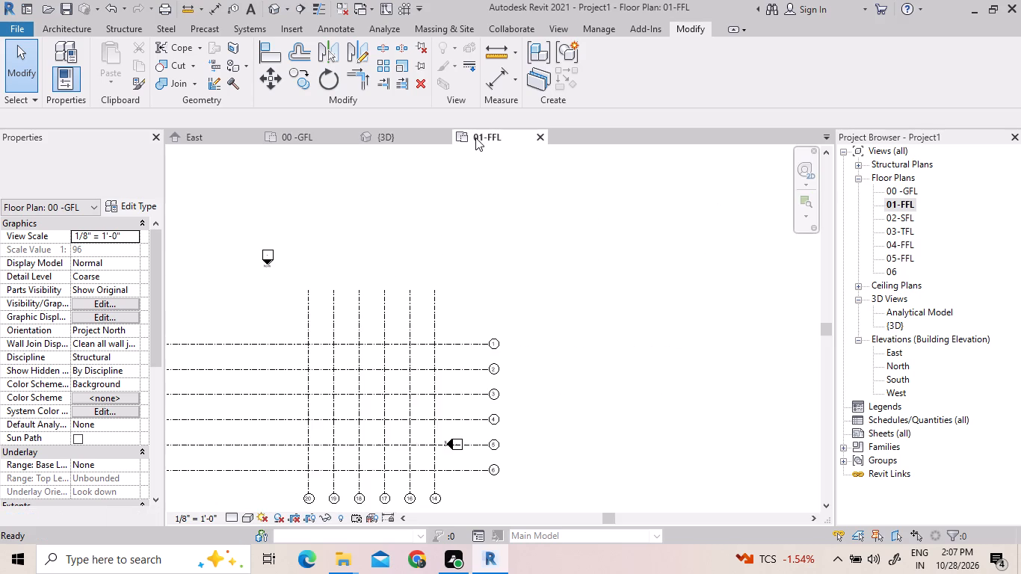
scroll(458, 178, "down", 3)
scroll(401, 383, "up", 4)
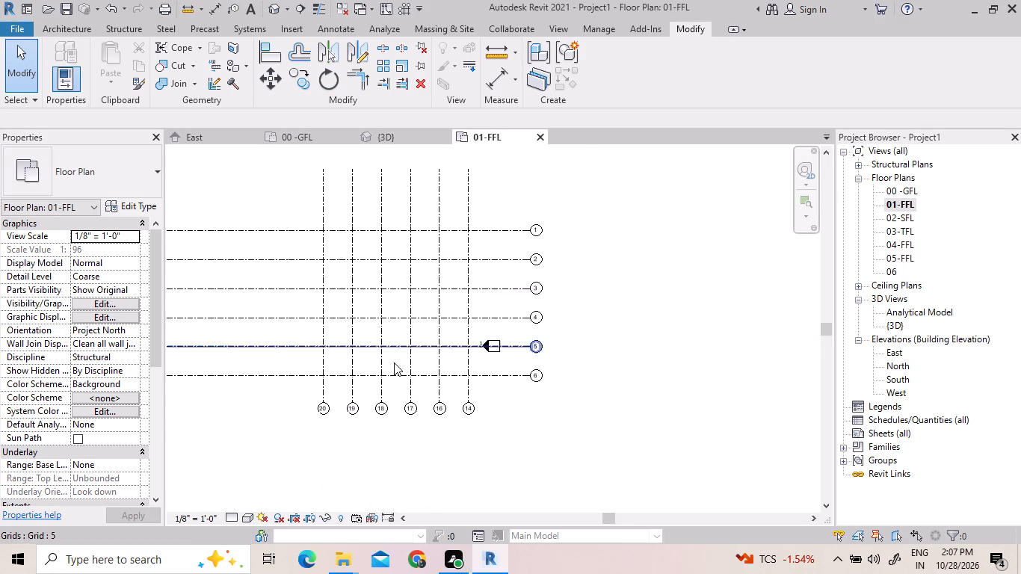
scroll(395, 368, "up", 3)
scroll(448, 339, "down", 2)
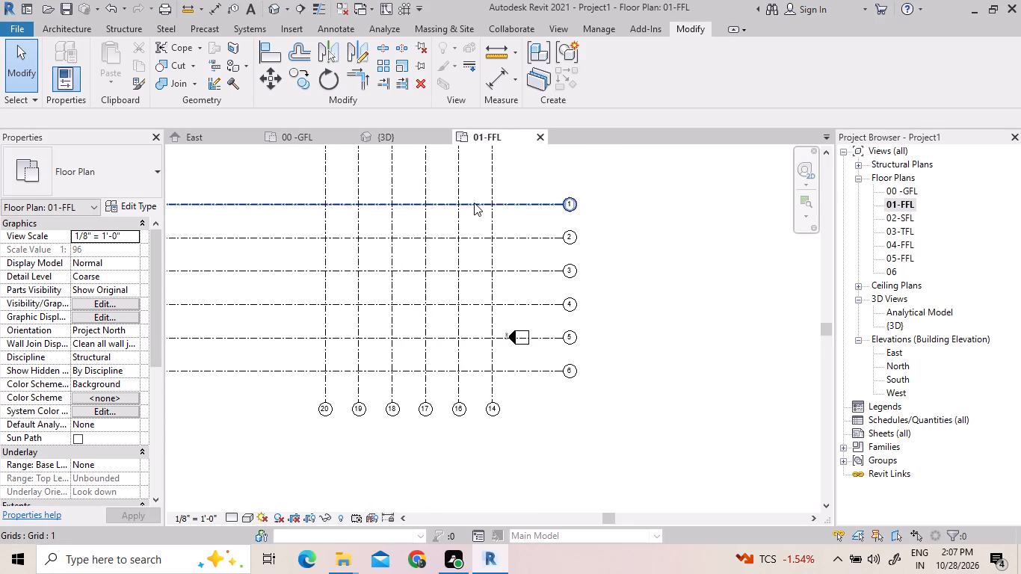
scroll(476, 198, "up", 1)
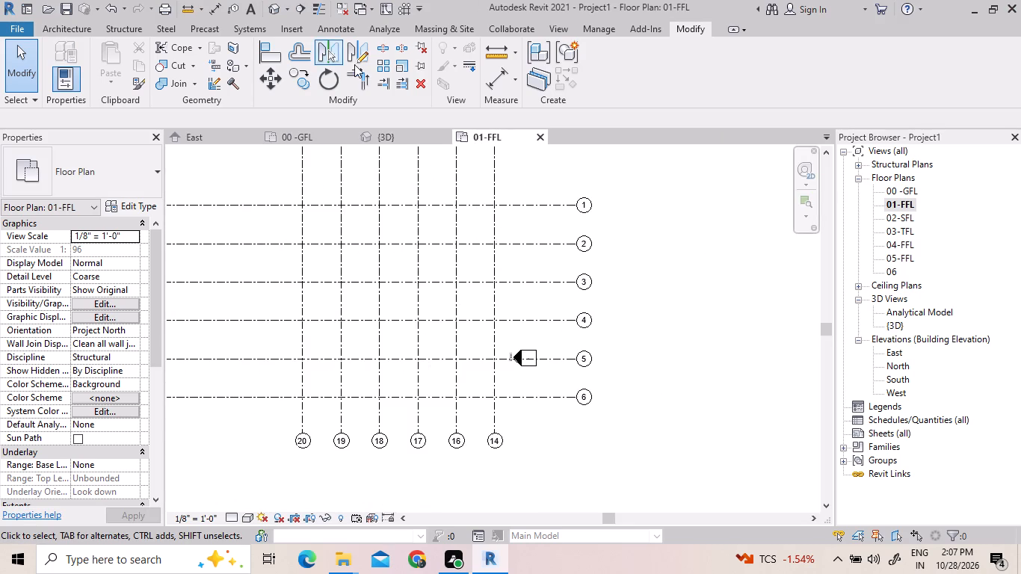
left_click(120, 22)
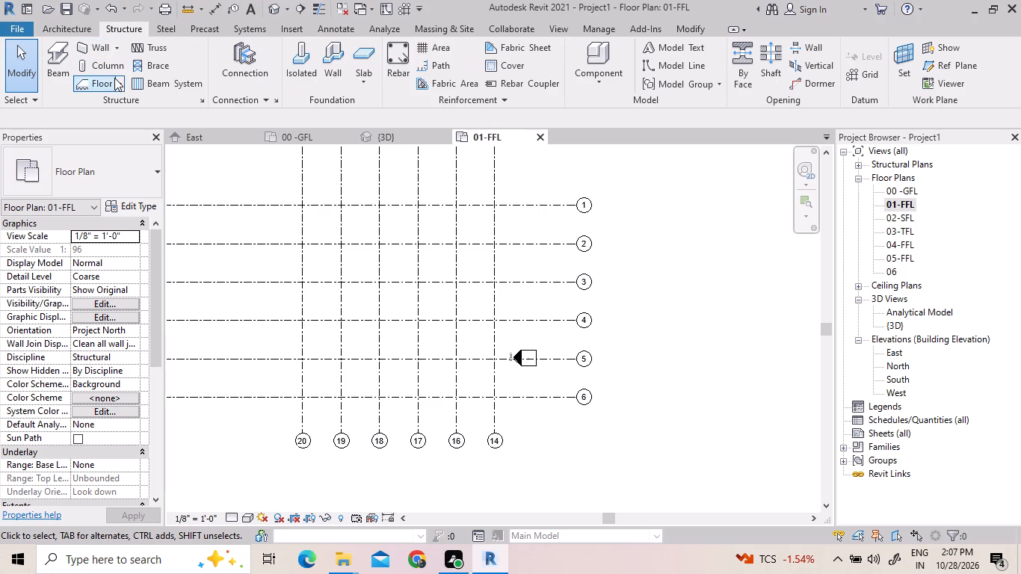
left_click(111, 71)
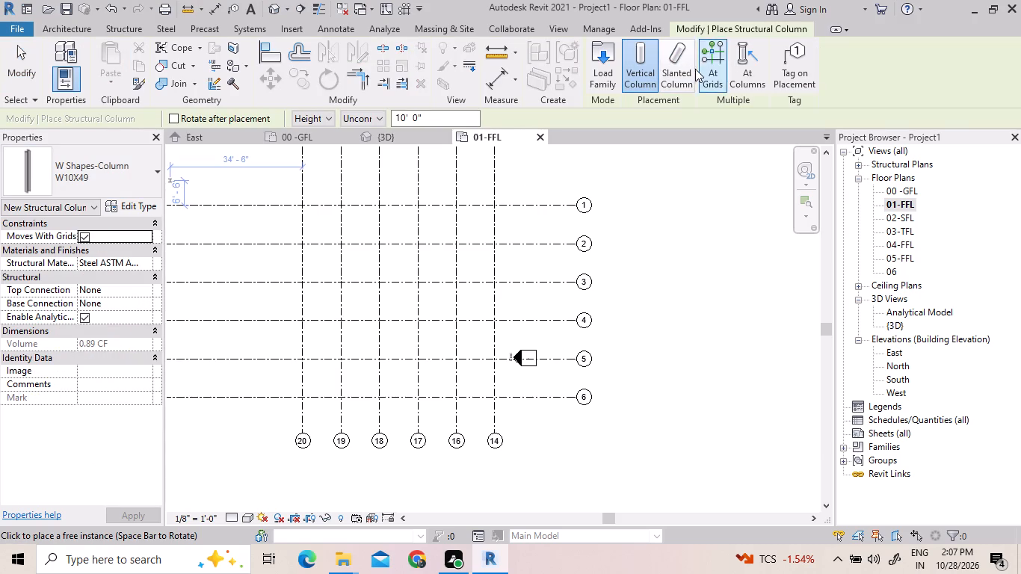
left_click(717, 67)
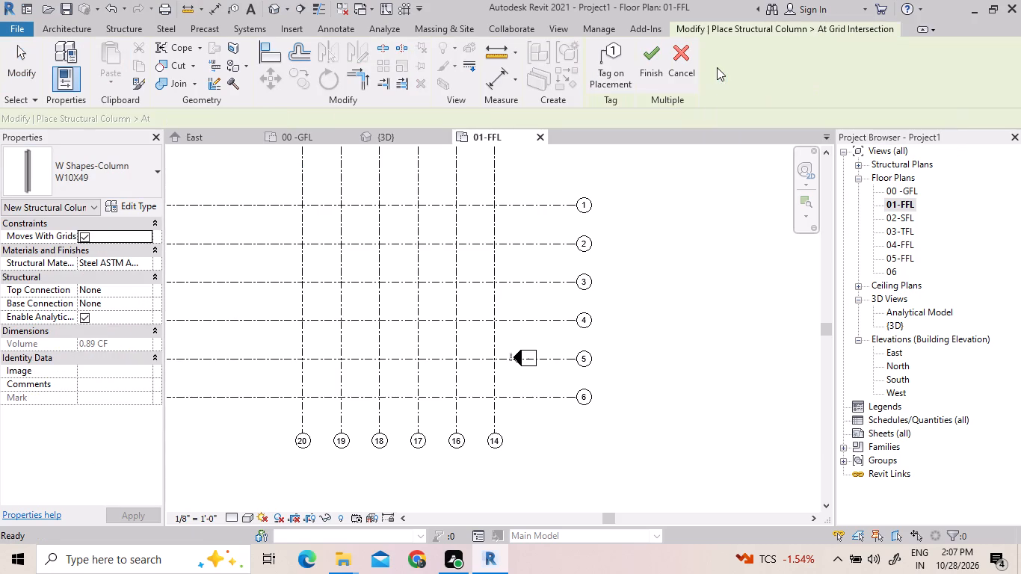
left_click_drag(289, 191, 404, 348)
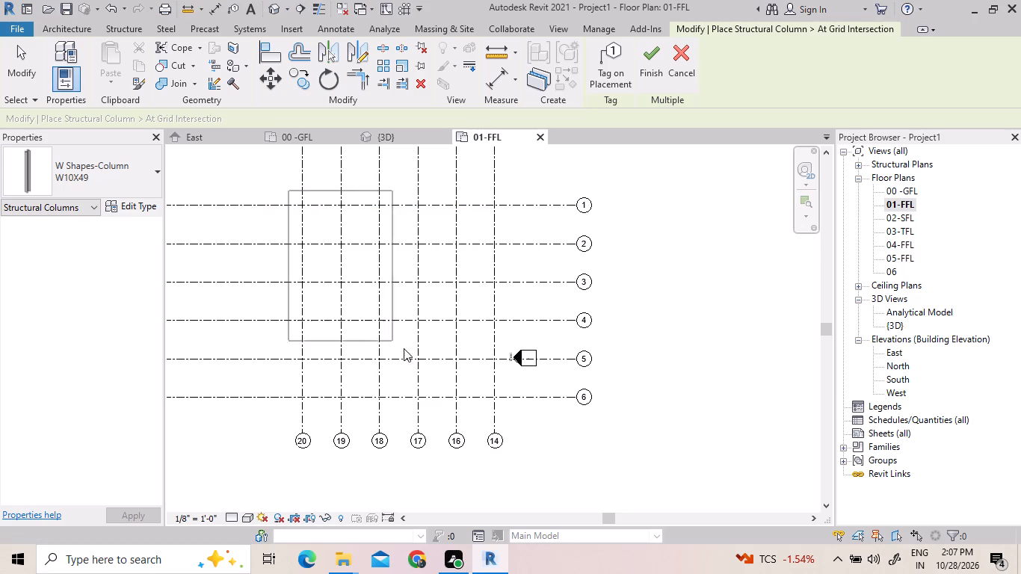
left_click_drag(404, 348, 507, 410)
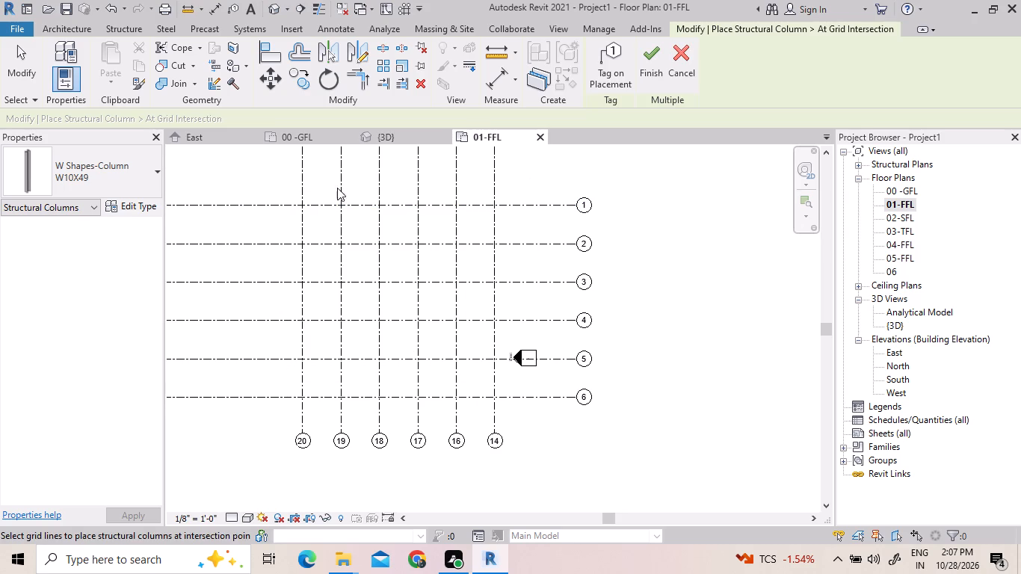
left_click_drag(292, 197, 452, 353)
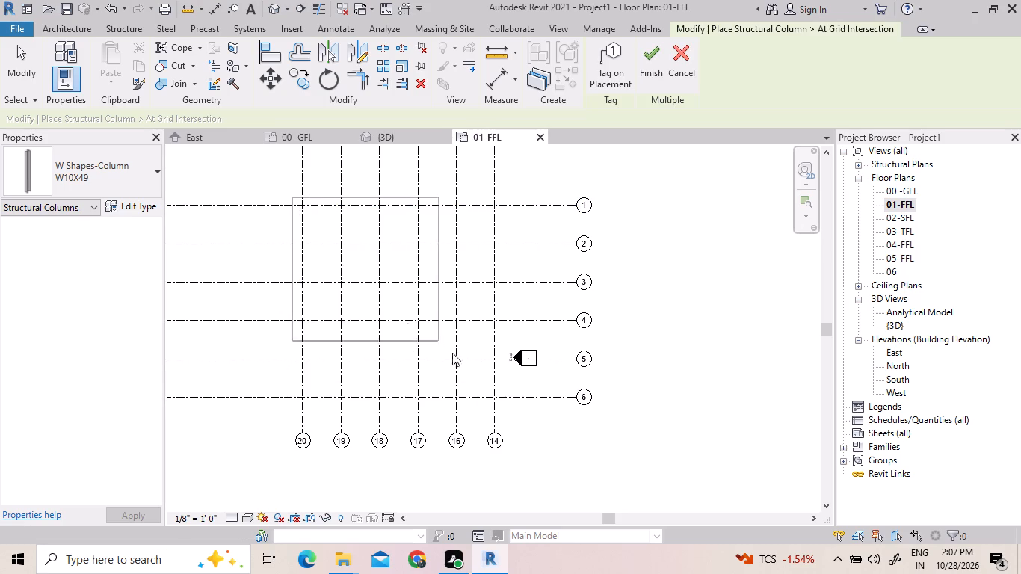
left_click_drag(452, 353, 504, 406)
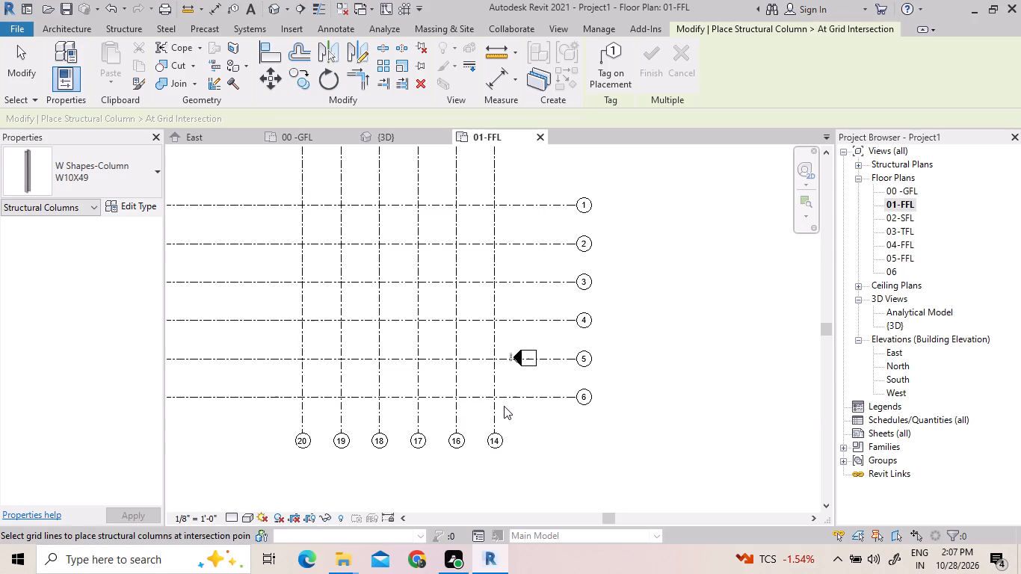
left_click(504, 406)
left_click_drag(504, 406, 287, 194)
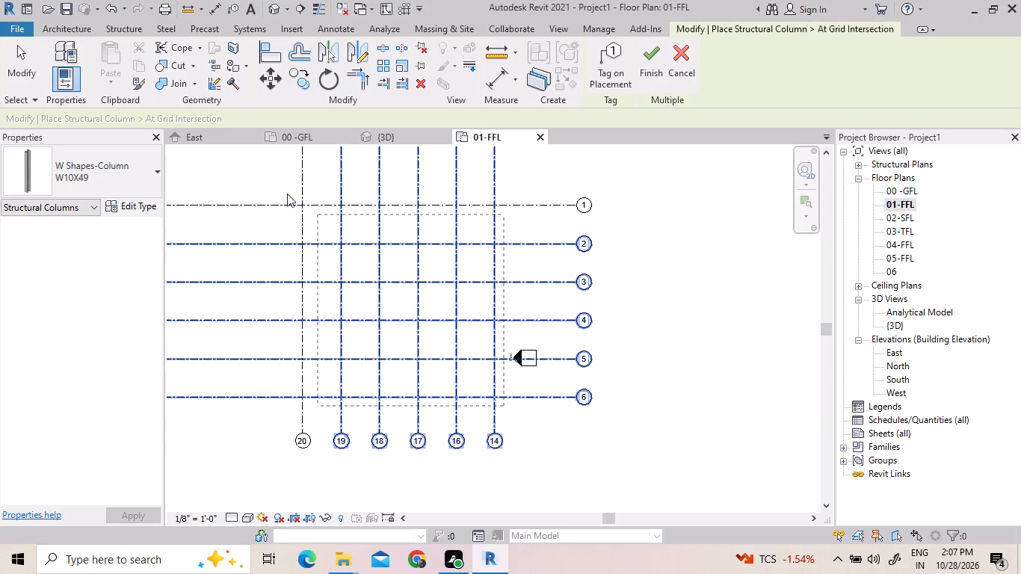
left_click_drag(287, 194, 265, 178)
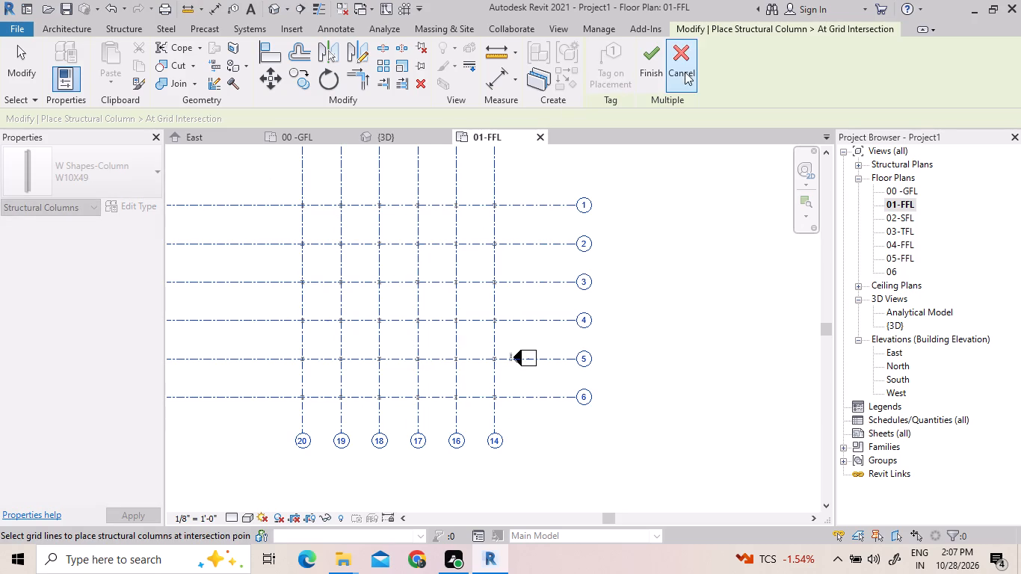
left_click(645, 62)
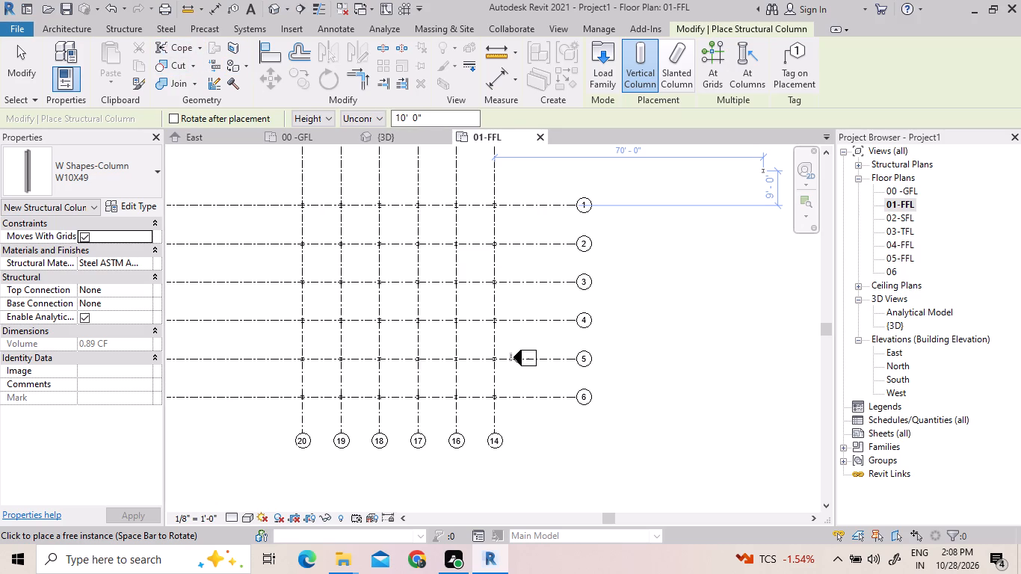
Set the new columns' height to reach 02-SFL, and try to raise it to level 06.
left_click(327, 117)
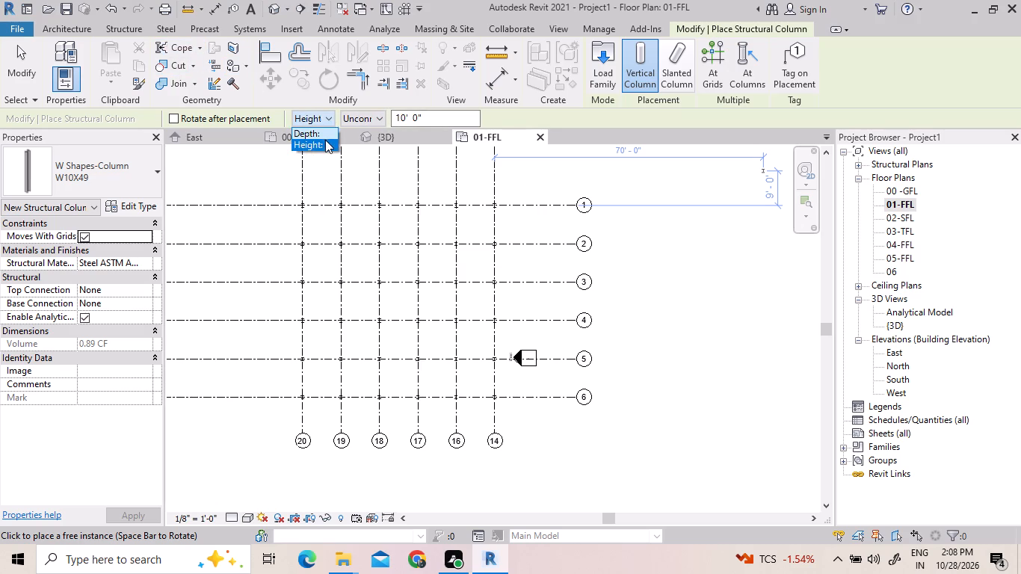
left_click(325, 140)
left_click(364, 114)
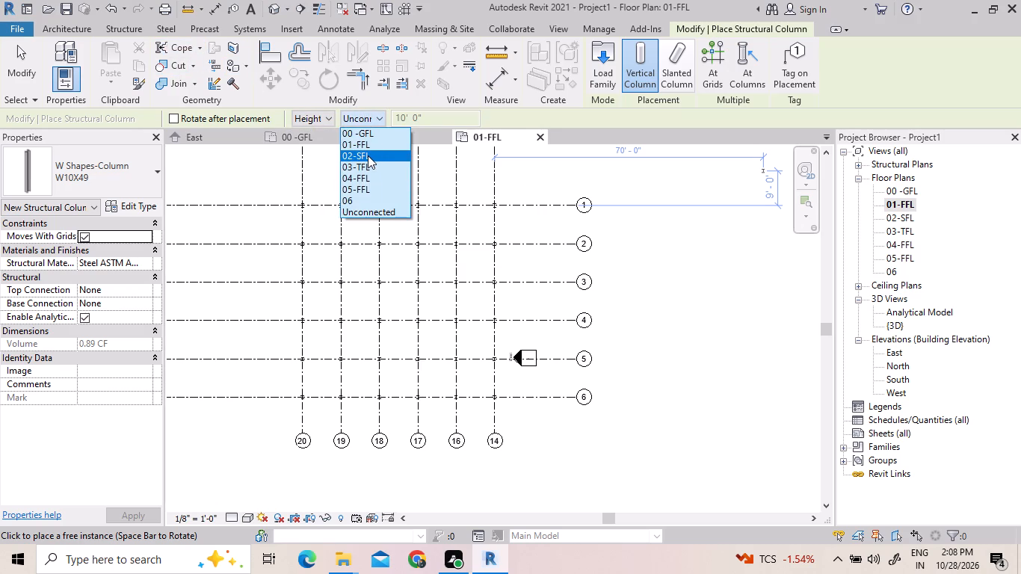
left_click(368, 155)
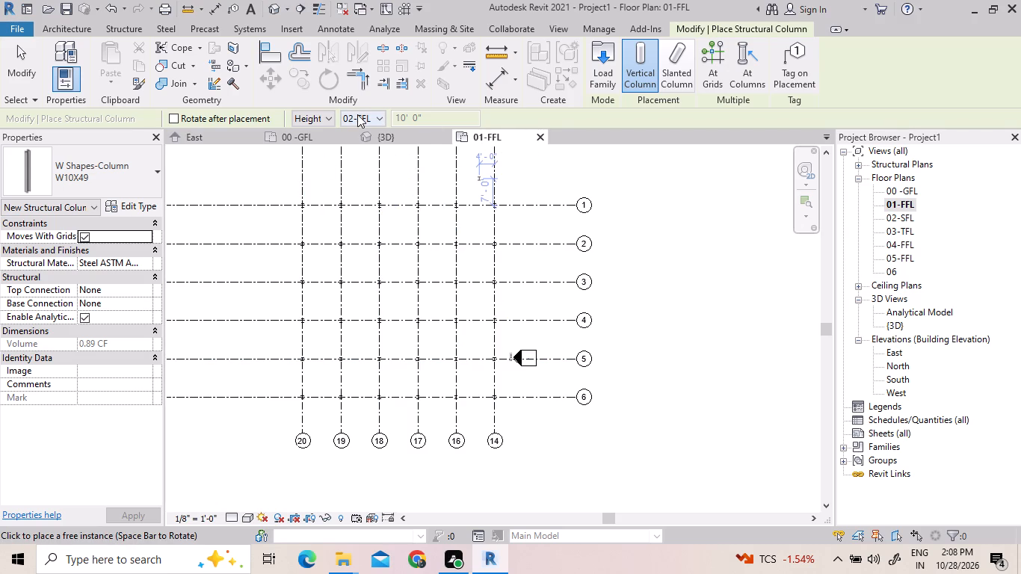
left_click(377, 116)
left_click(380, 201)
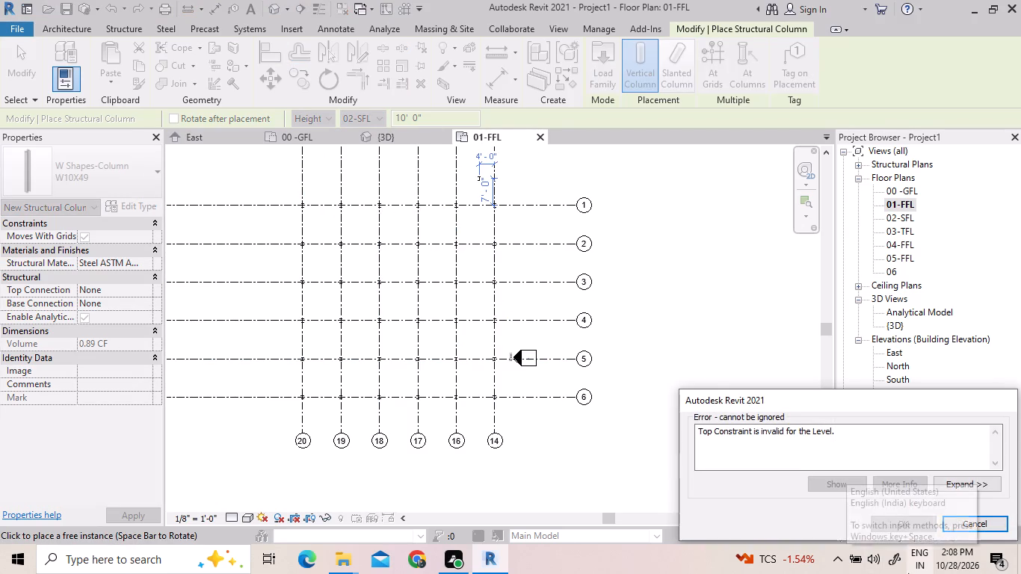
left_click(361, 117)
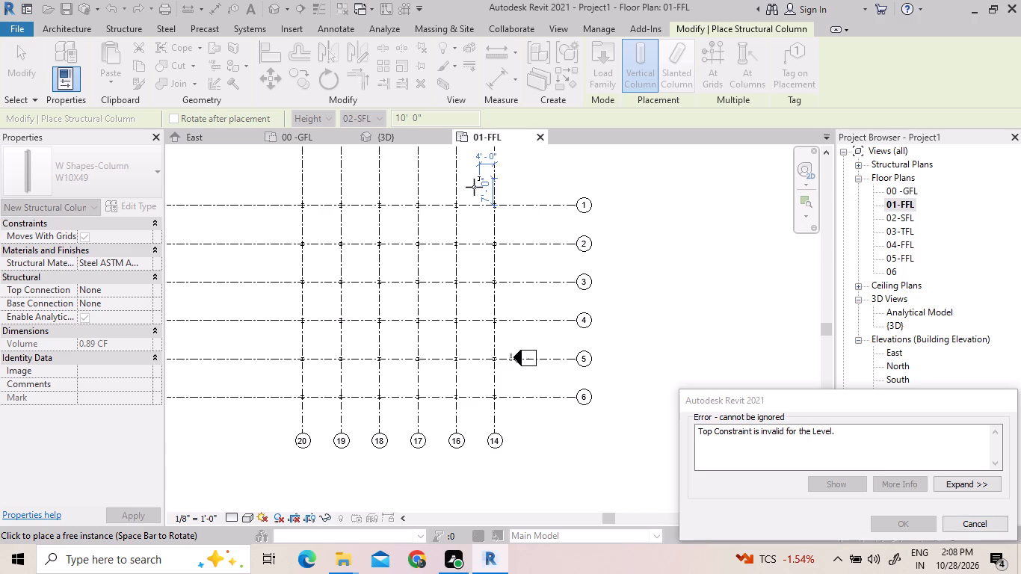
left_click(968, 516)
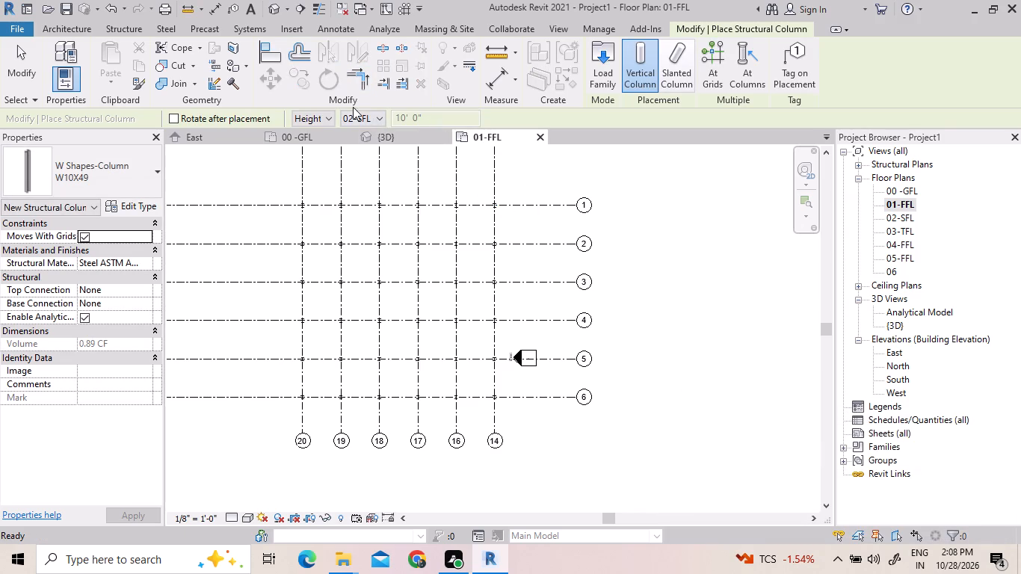
Set the column height to 03-TFL and place a W10X49 column at the intersection of grids 1 and 20.
left_click(376, 121)
left_click(371, 169)
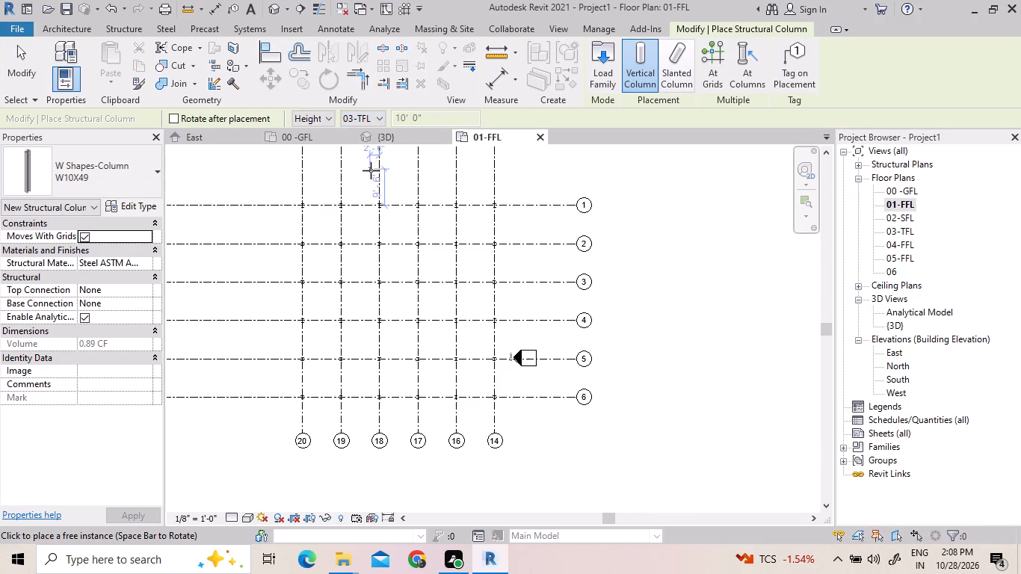
left_click_drag(503, 412, 480, 389)
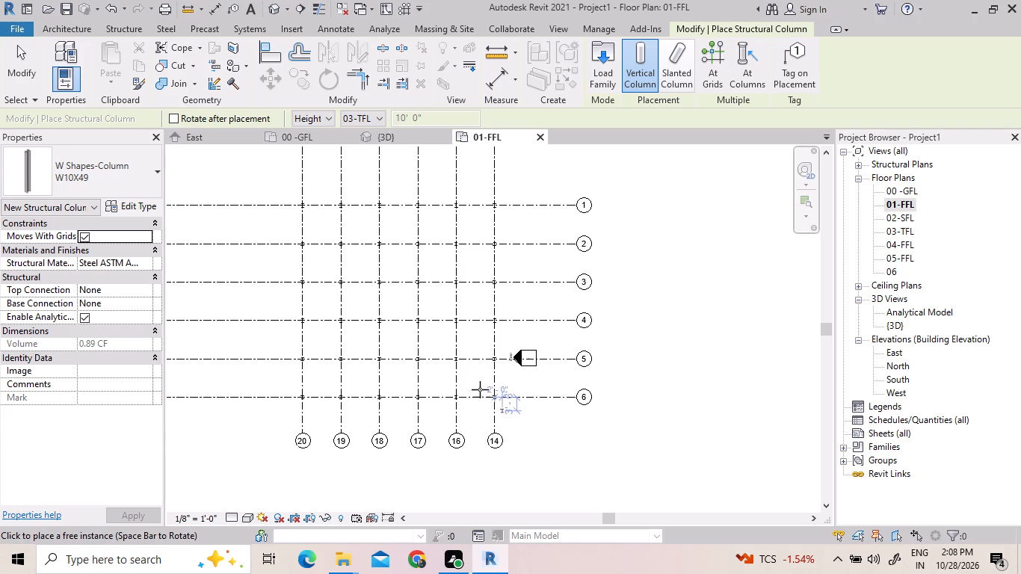
left_click_drag(480, 389, 307, 206)
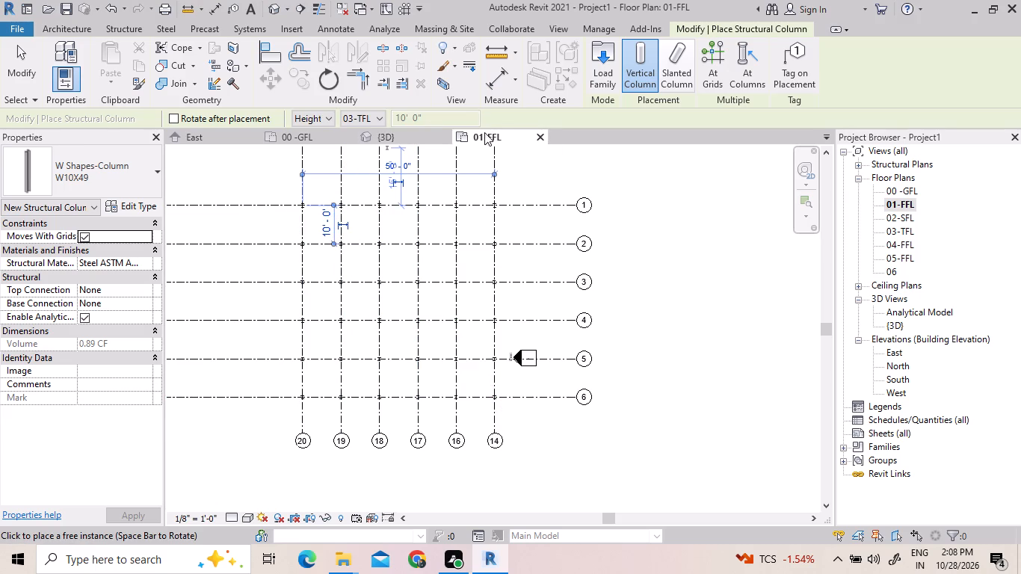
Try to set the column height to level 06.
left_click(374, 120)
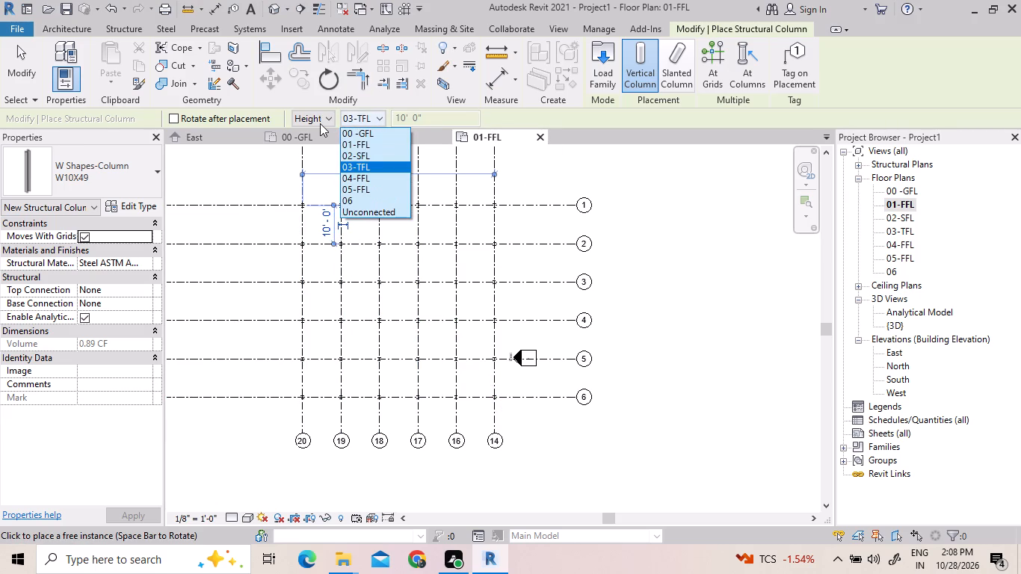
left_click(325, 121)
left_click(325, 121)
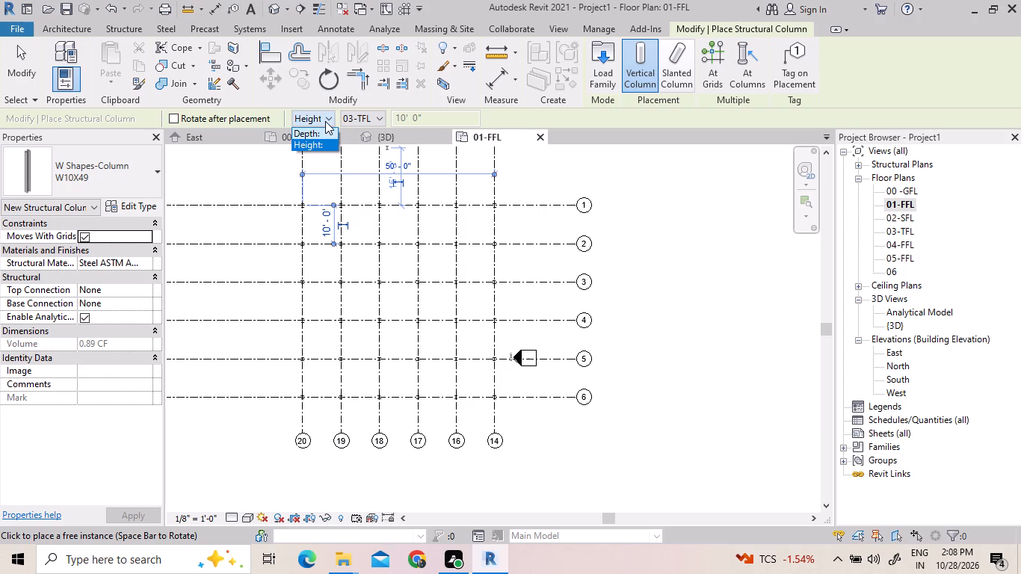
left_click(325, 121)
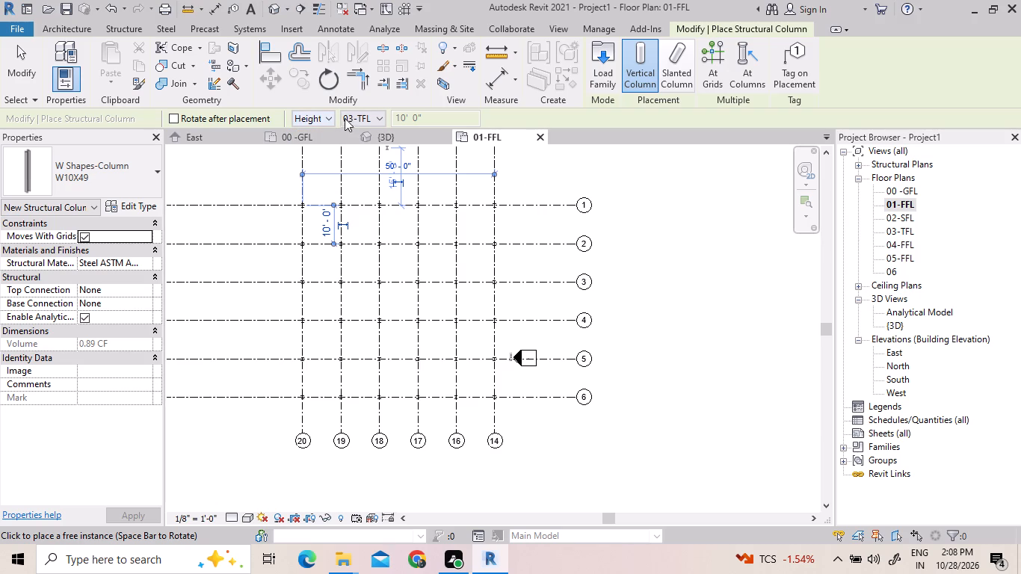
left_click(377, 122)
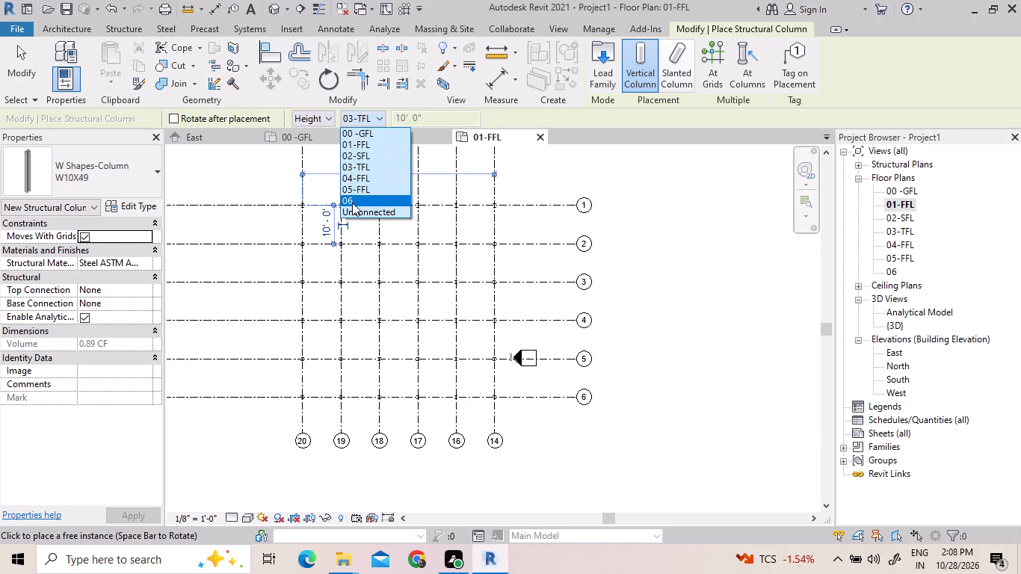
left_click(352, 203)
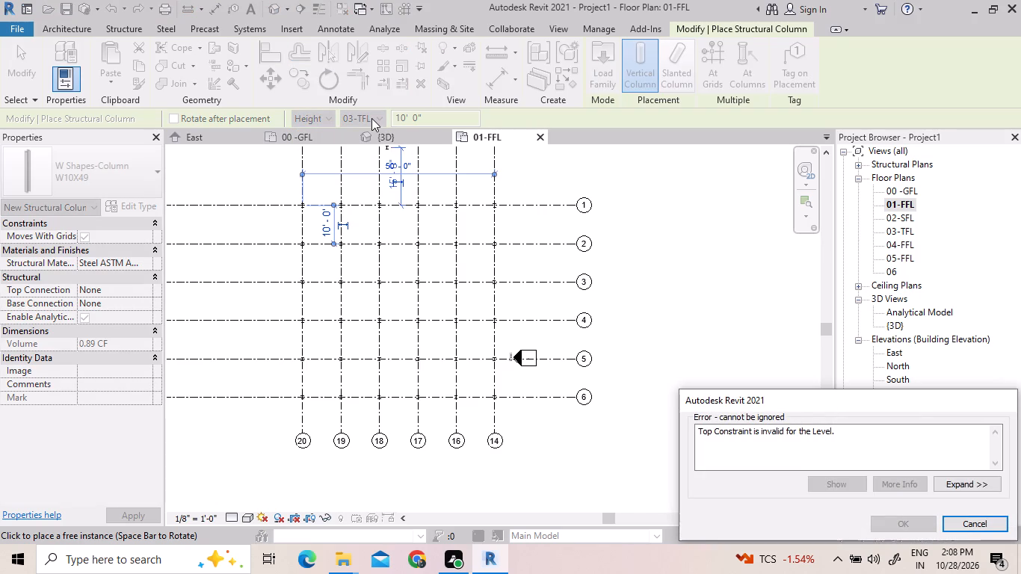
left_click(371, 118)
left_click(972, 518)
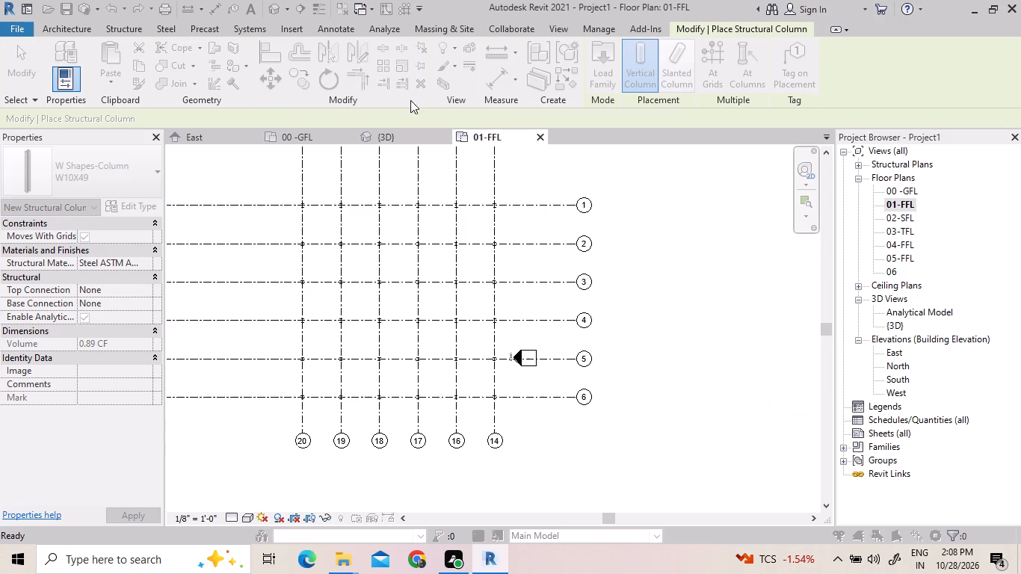
Set the column height to 05-FFL and place a W10X49 column on grid 20 just below grid 1.
left_click(365, 122)
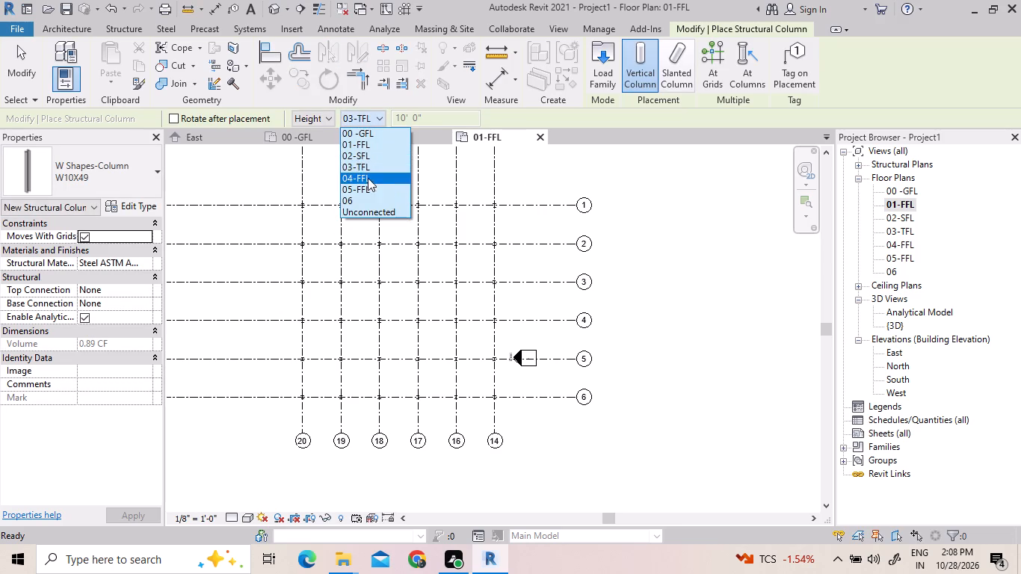
left_click(366, 185)
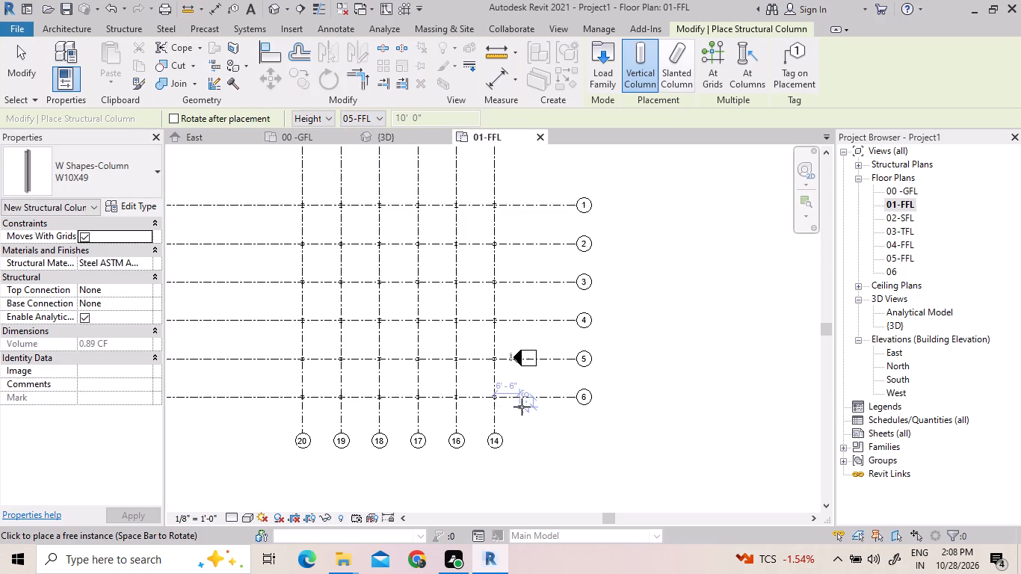
left_click_drag(495, 397, 430, 346)
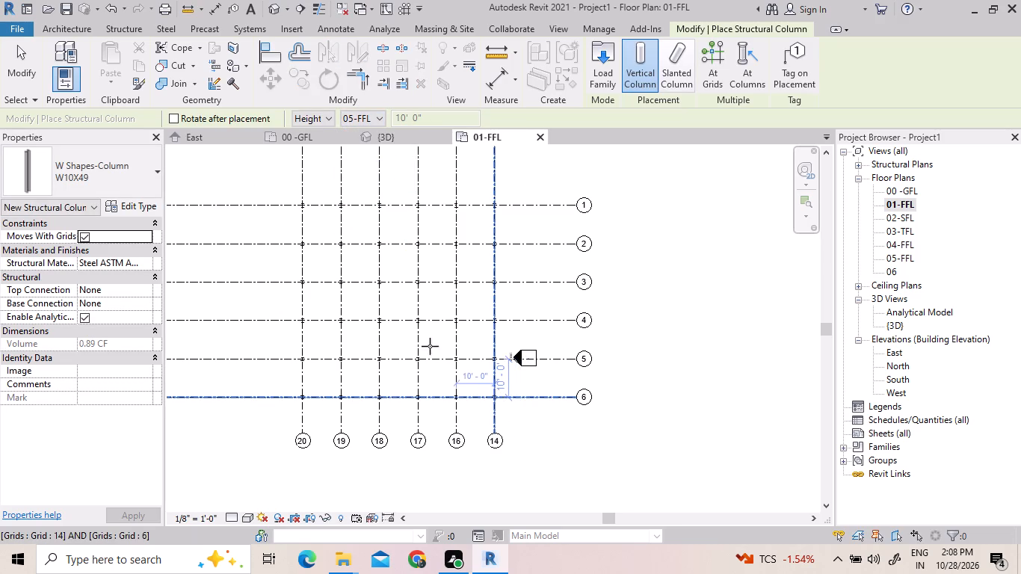
left_click_drag(430, 346, 297, 215)
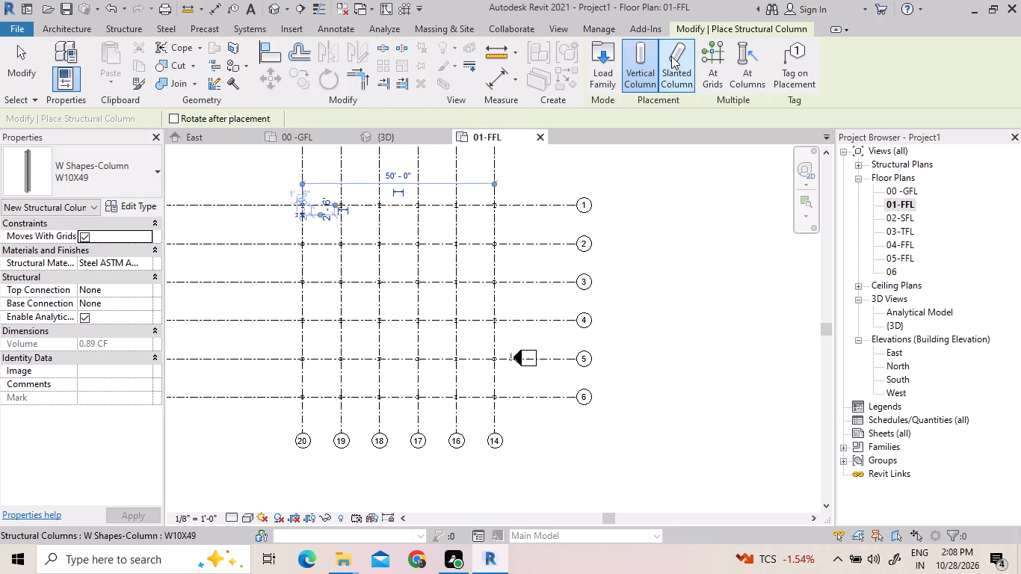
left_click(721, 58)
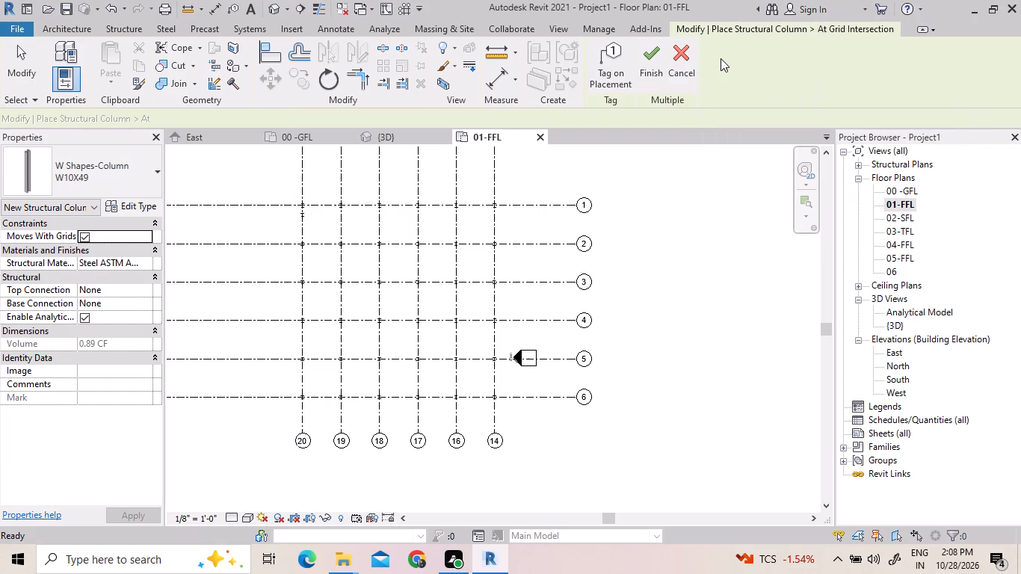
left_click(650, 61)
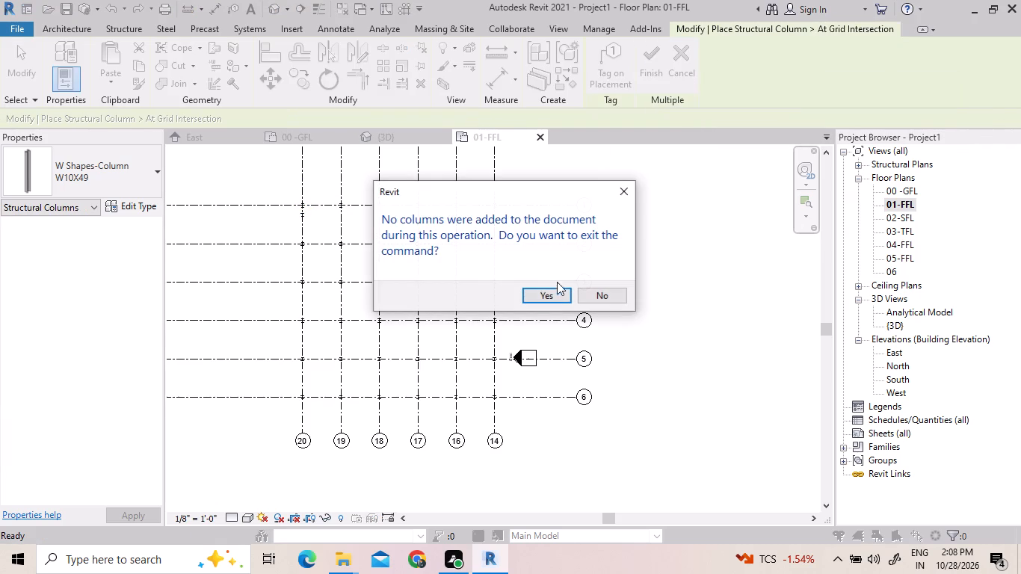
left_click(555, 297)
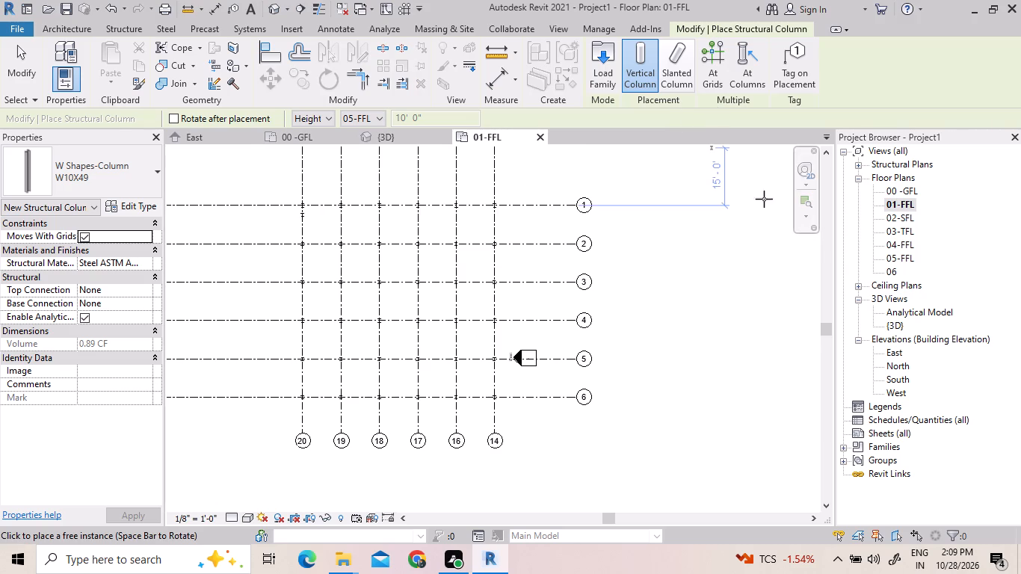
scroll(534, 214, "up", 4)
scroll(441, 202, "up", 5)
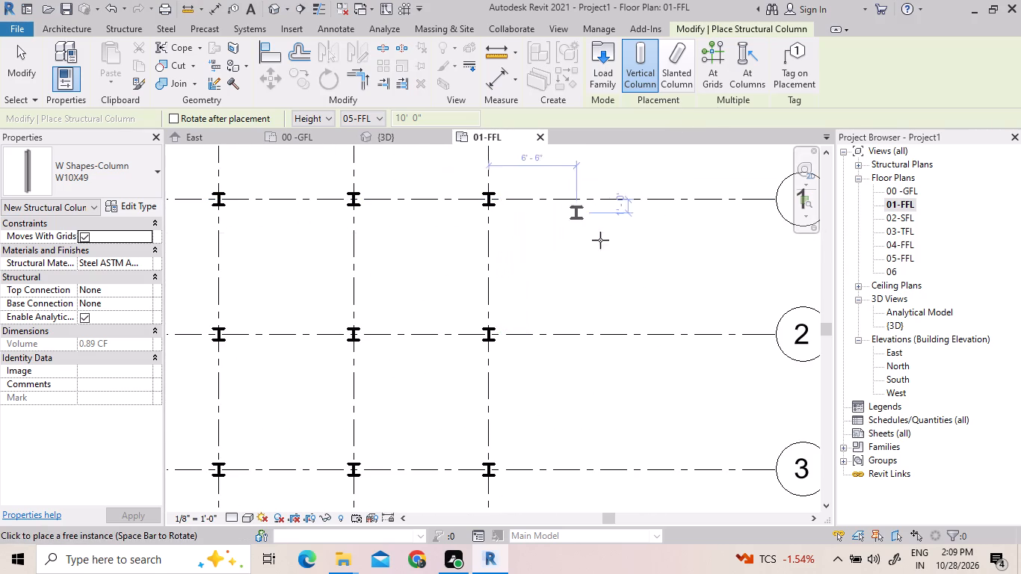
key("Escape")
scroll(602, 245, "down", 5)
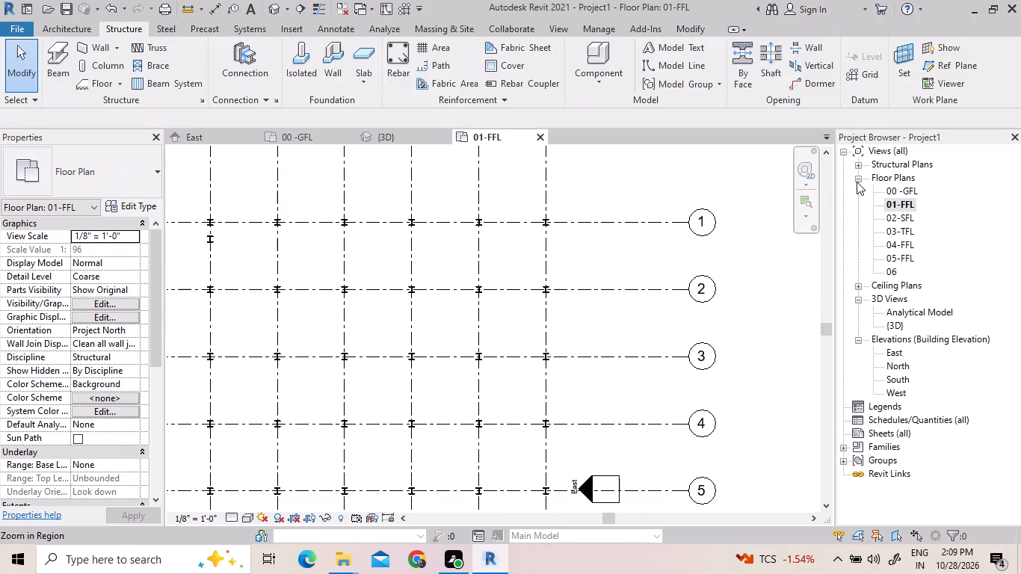
Open the 02-SFL, 03-TFL, 04-FFL and 05-FFL floor plans in turn.
left_click(904, 217)
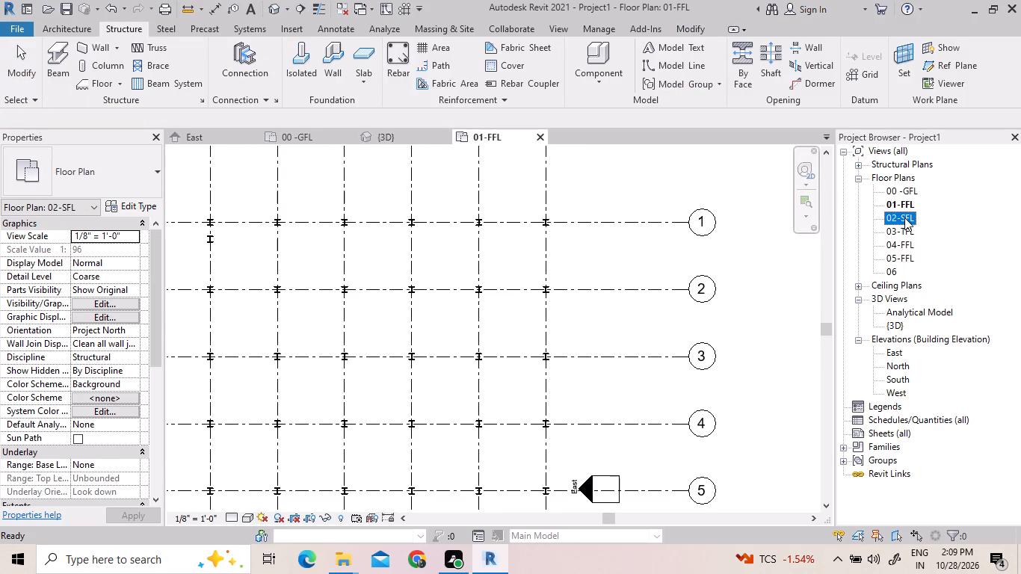
key("Escape")
key("Escape")
double_click(904, 217)
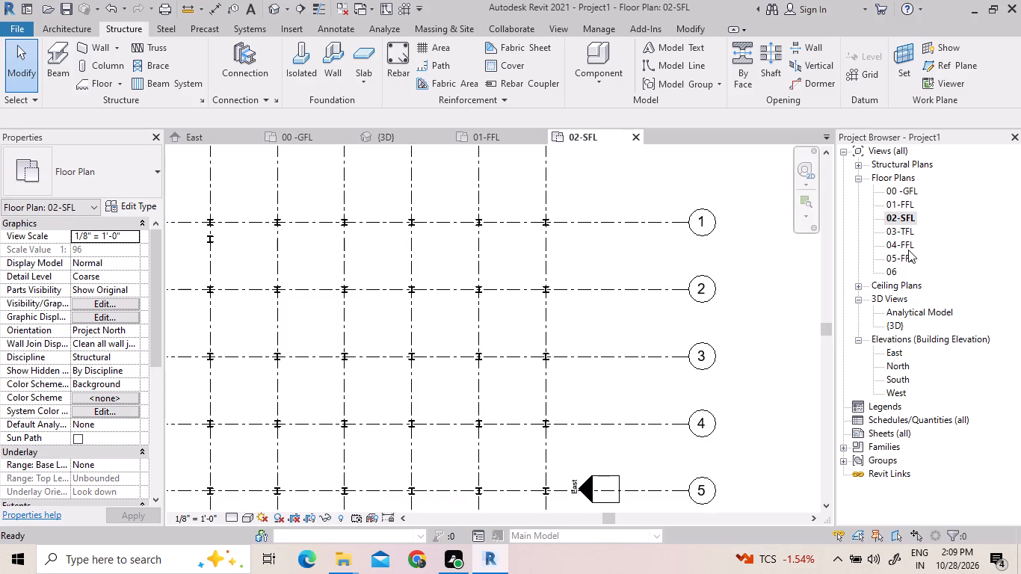
double_click(905, 235)
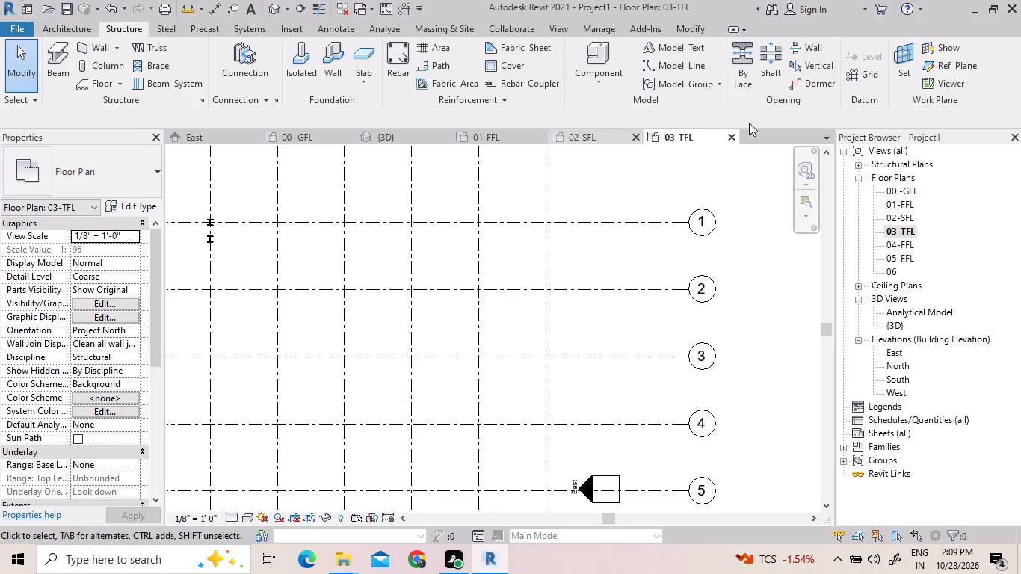
double_click(898, 246)
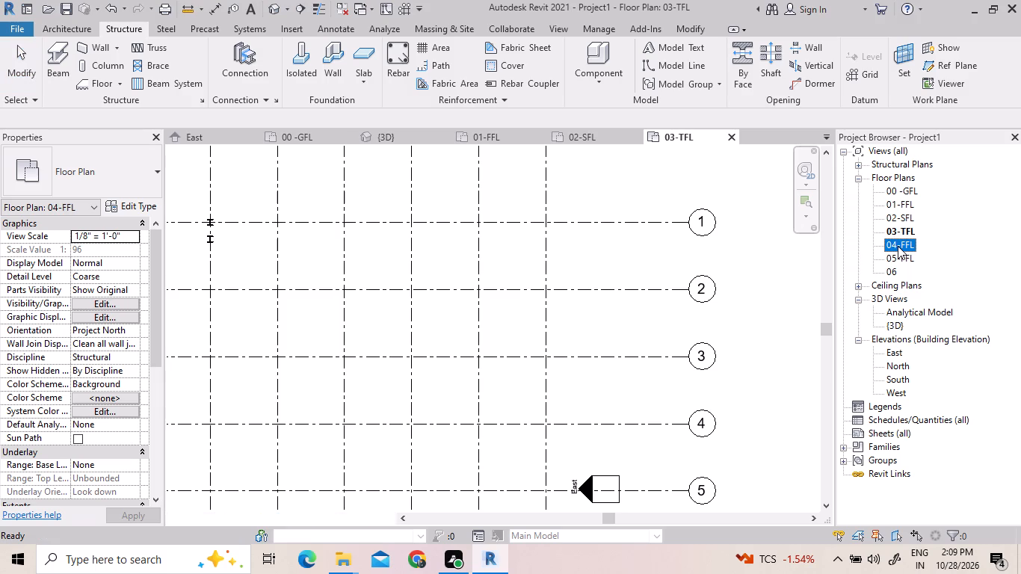
double_click(904, 263)
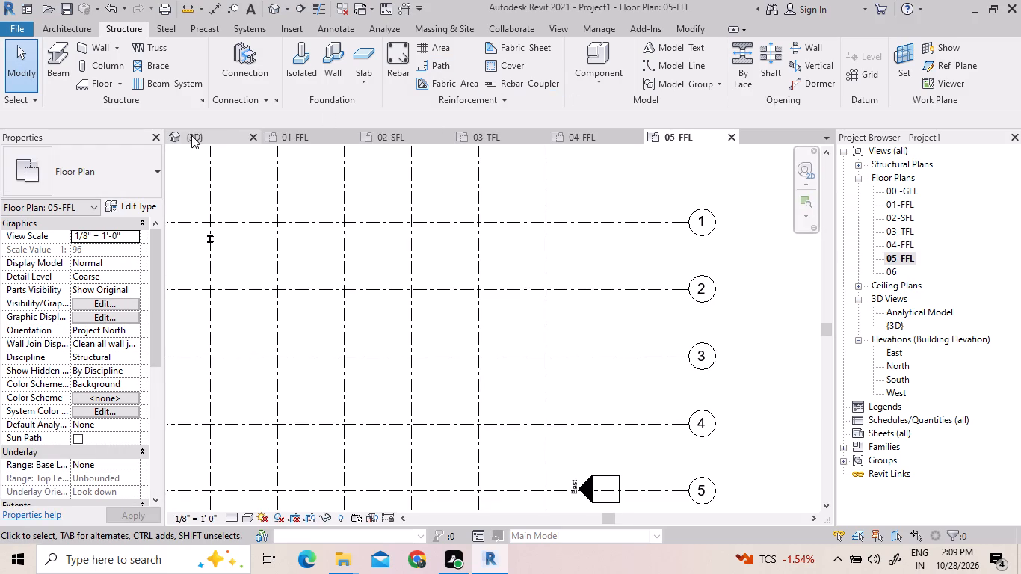
Place W10X49 vertical columns, unconnected at 10' 0" height, at all intersections of grids 1-6 and 14-20 on 05-FFL using At Grids.
scroll(370, 160, "down", 4)
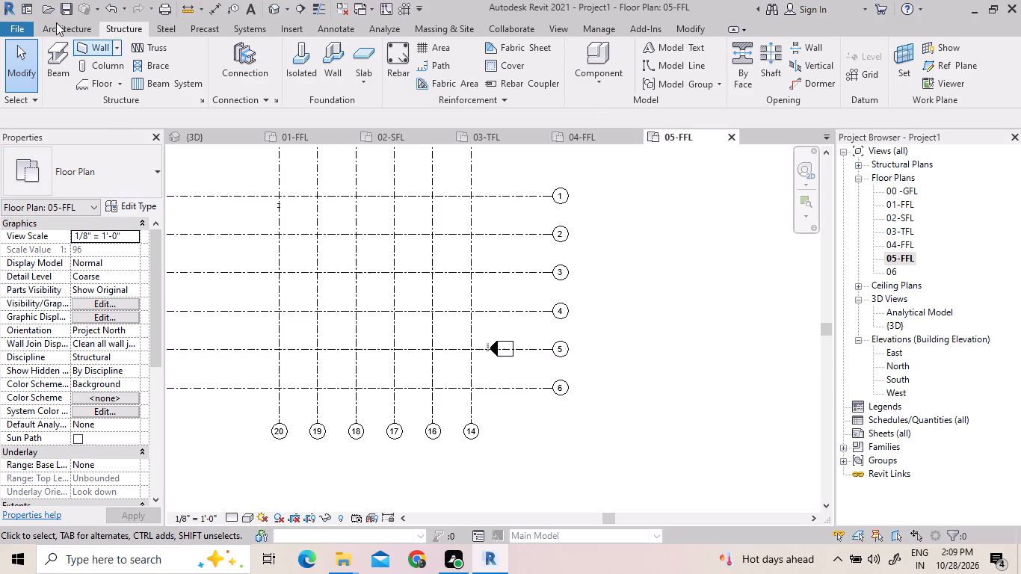
left_click(108, 63)
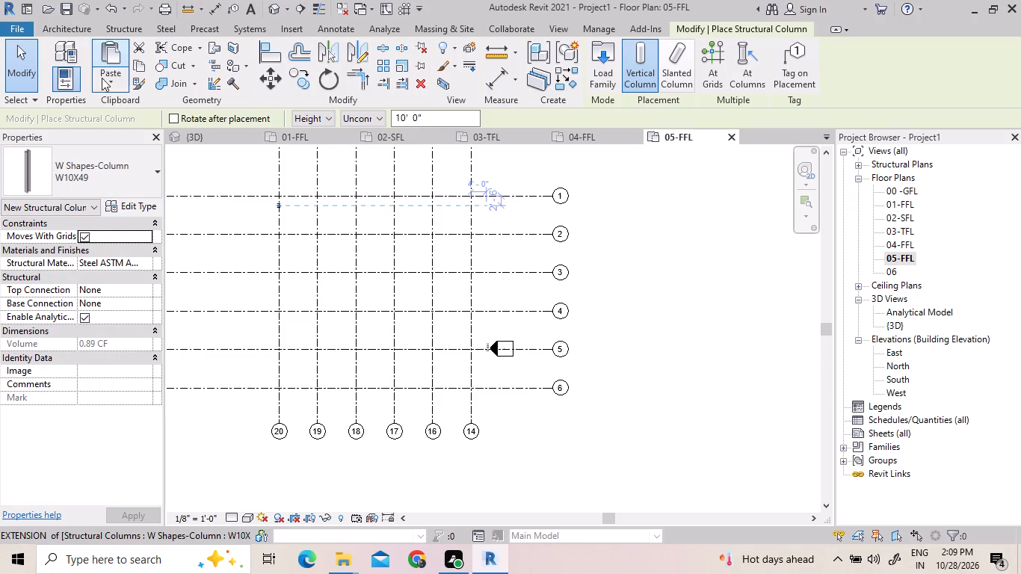
left_click(710, 55)
left_click_drag(494, 397, 380, 300)
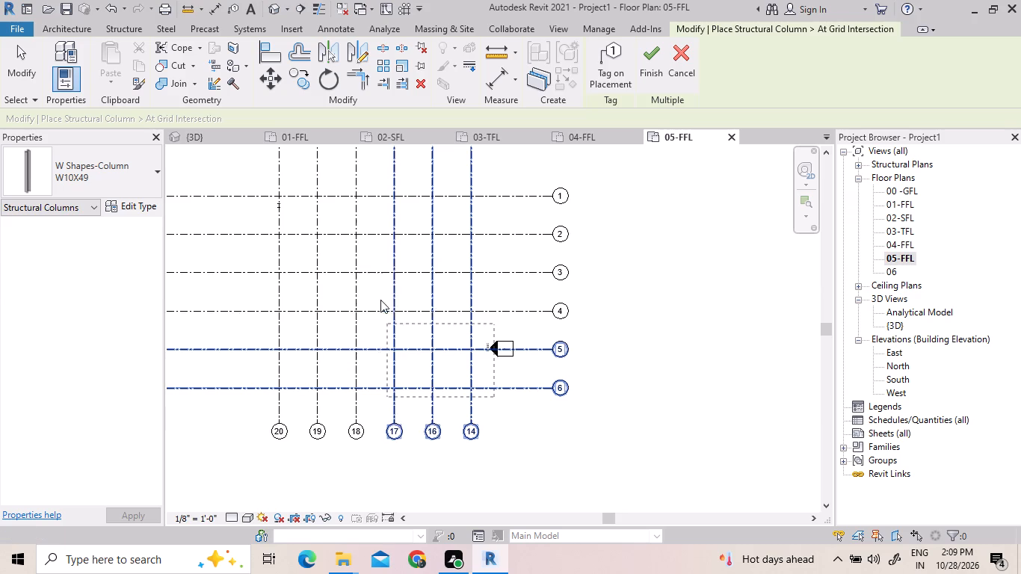
left_click_drag(380, 300, 246, 175)
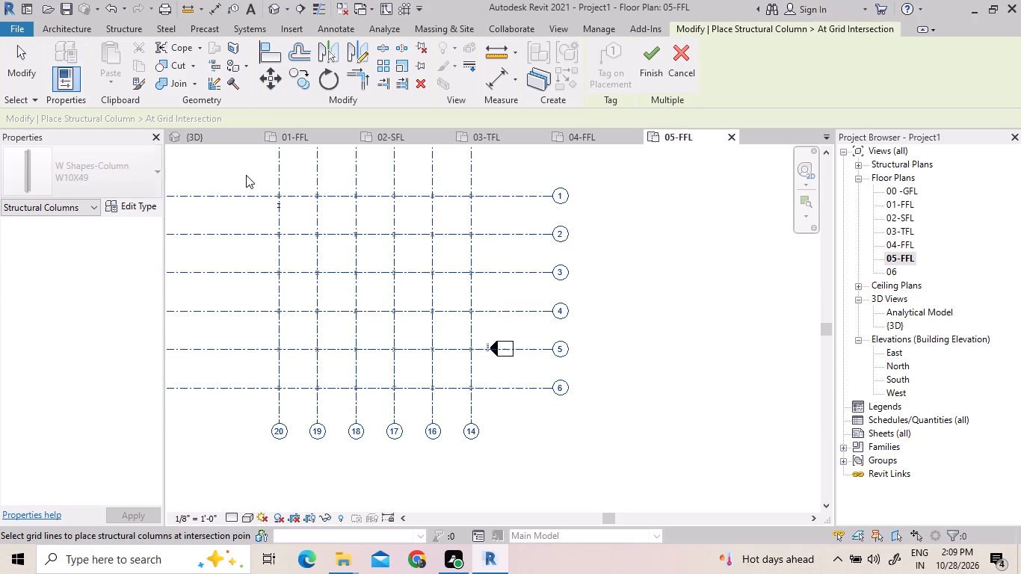
left_click(658, 67)
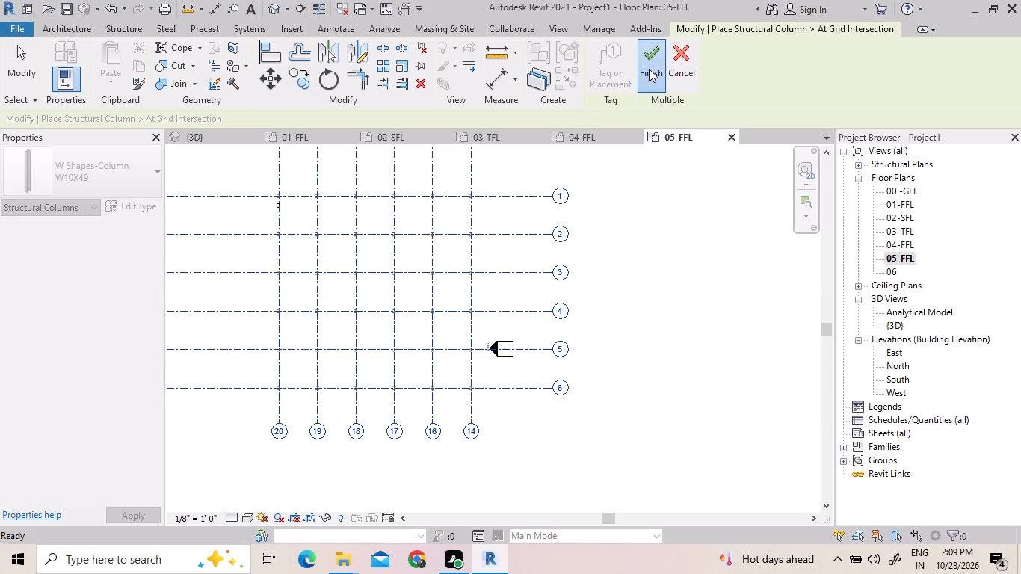
Switch to the 04-FFL floor plan.
left_click(598, 142)
scroll(598, 142, "down", 2)
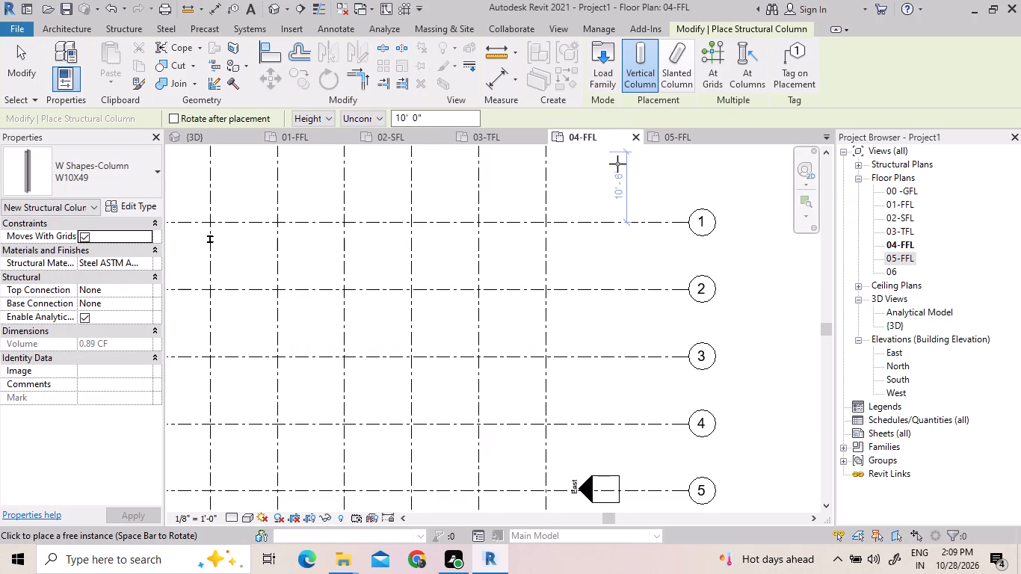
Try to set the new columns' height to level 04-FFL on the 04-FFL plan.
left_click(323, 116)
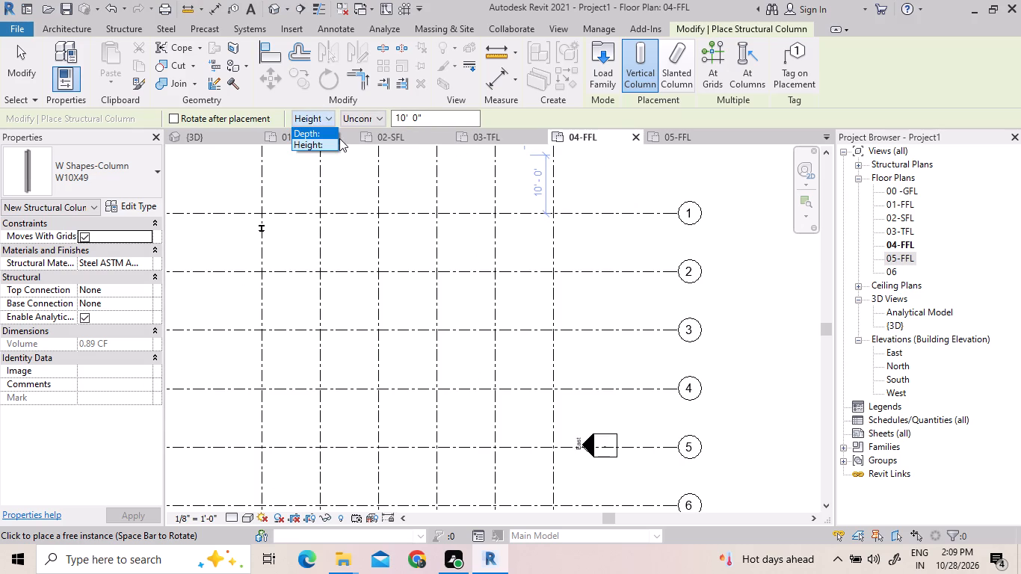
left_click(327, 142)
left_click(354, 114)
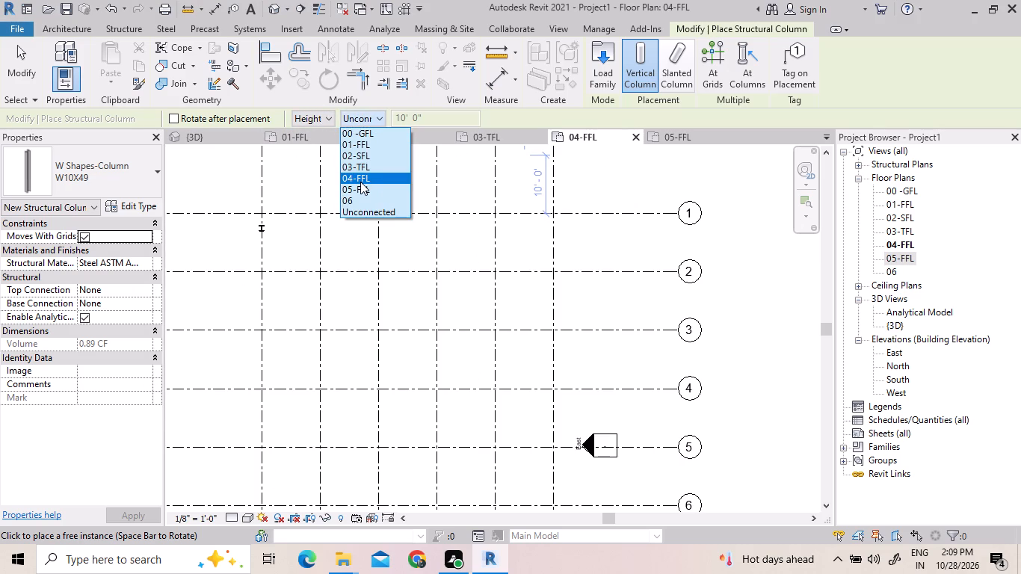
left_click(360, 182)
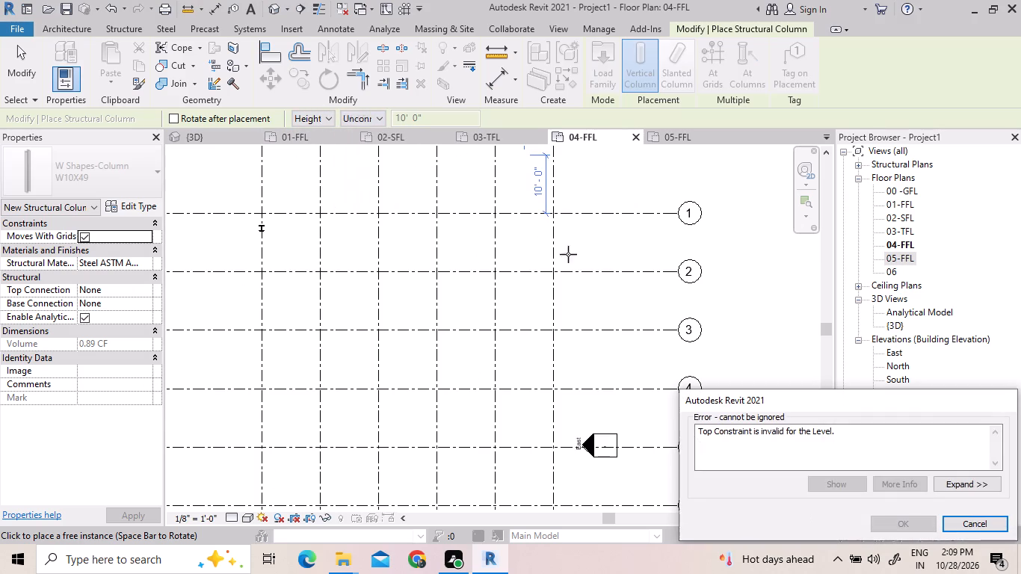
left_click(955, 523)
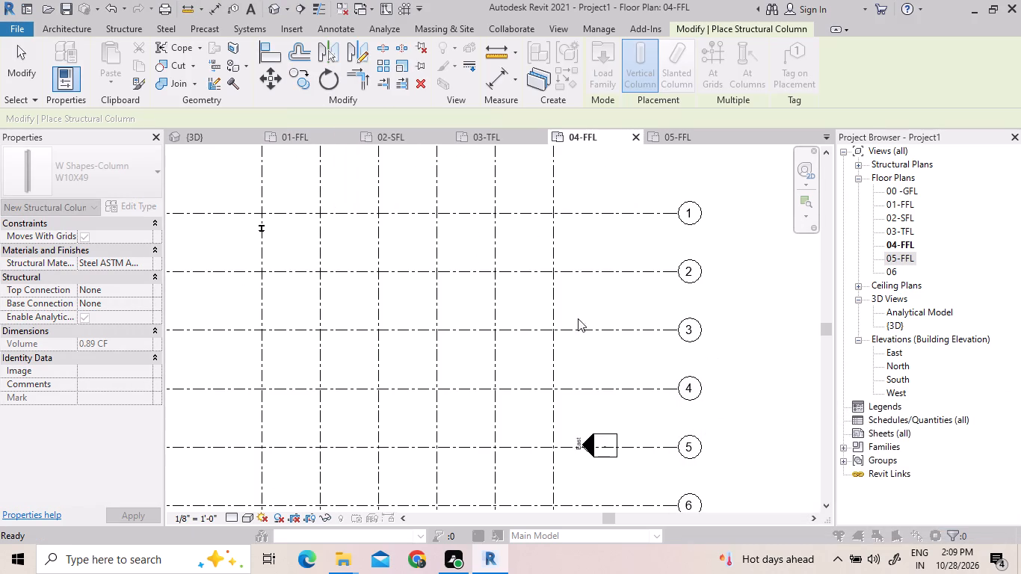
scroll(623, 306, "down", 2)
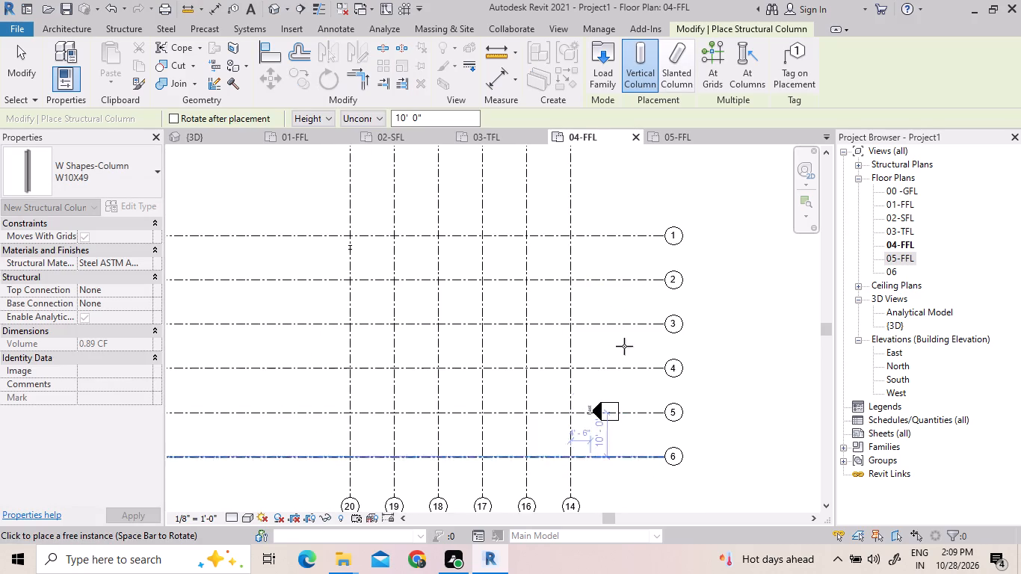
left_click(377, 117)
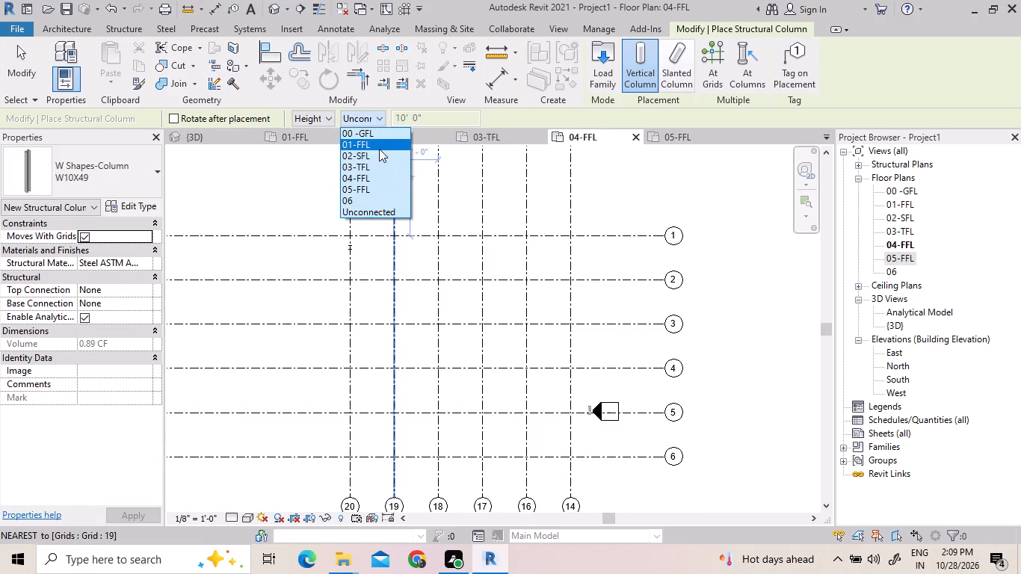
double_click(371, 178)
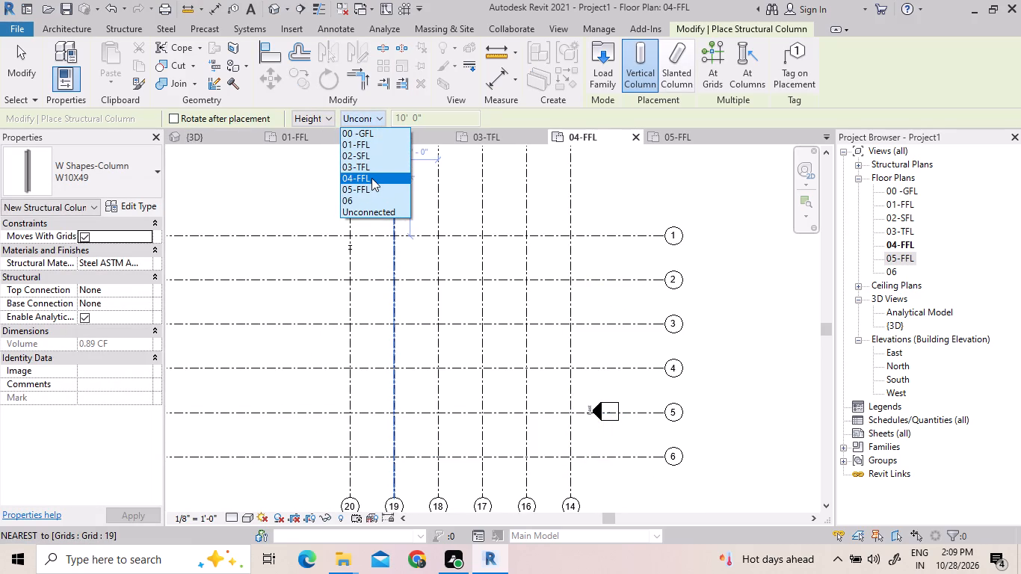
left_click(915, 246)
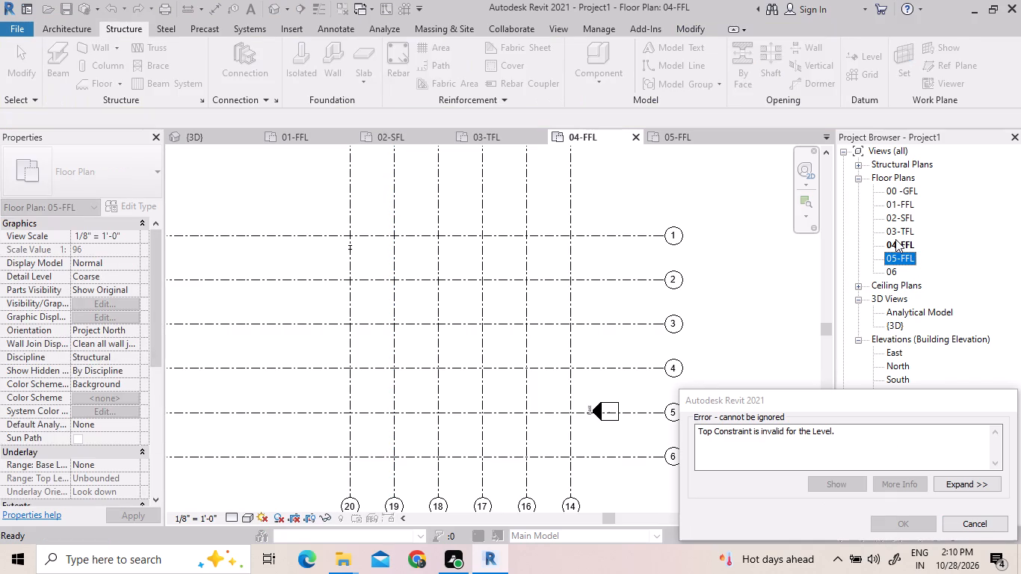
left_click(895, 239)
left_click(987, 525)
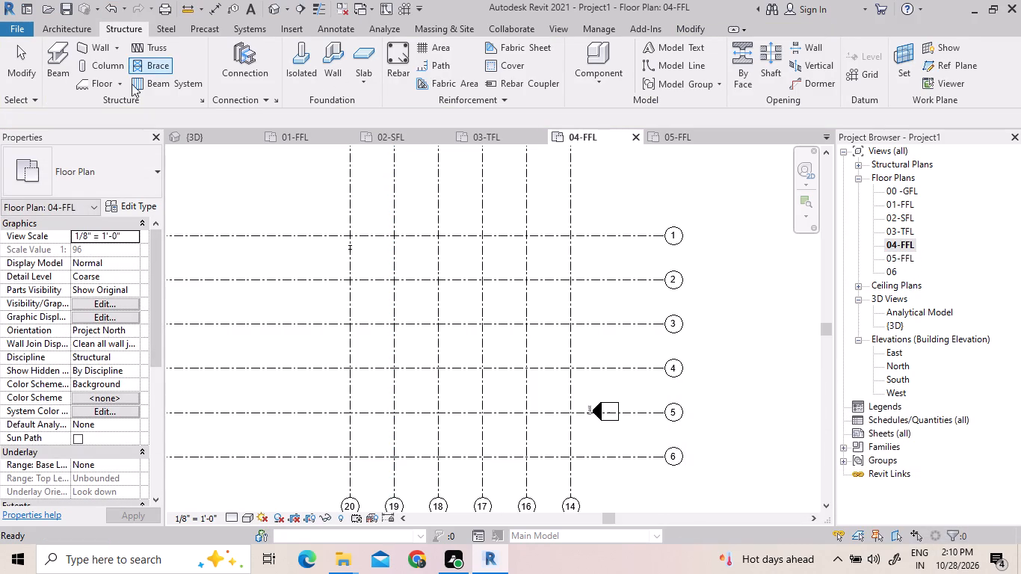
Place W10X49 vertical columns, unconnected at 10' 0" height, at all intersections of grids 1-6 and 14-20 on 04-FFL using At Grids.
left_click(87, 66)
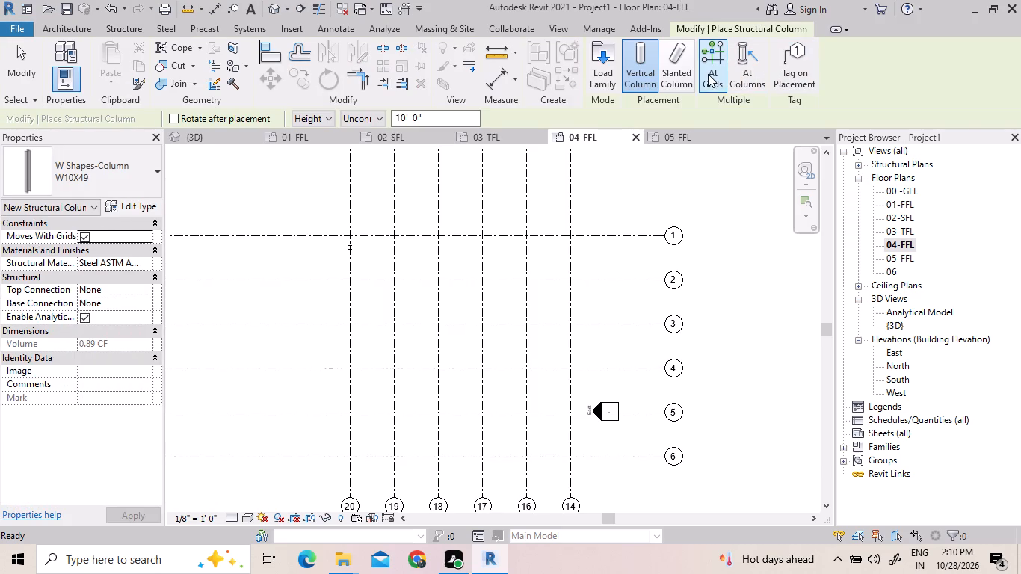
left_click(707, 73)
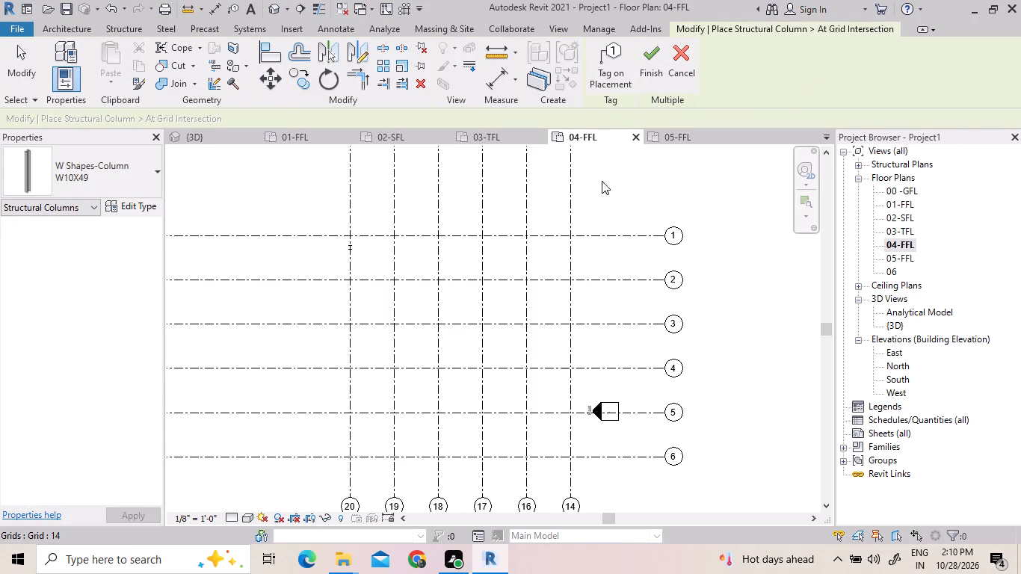
left_click_drag(584, 463, 583, 463)
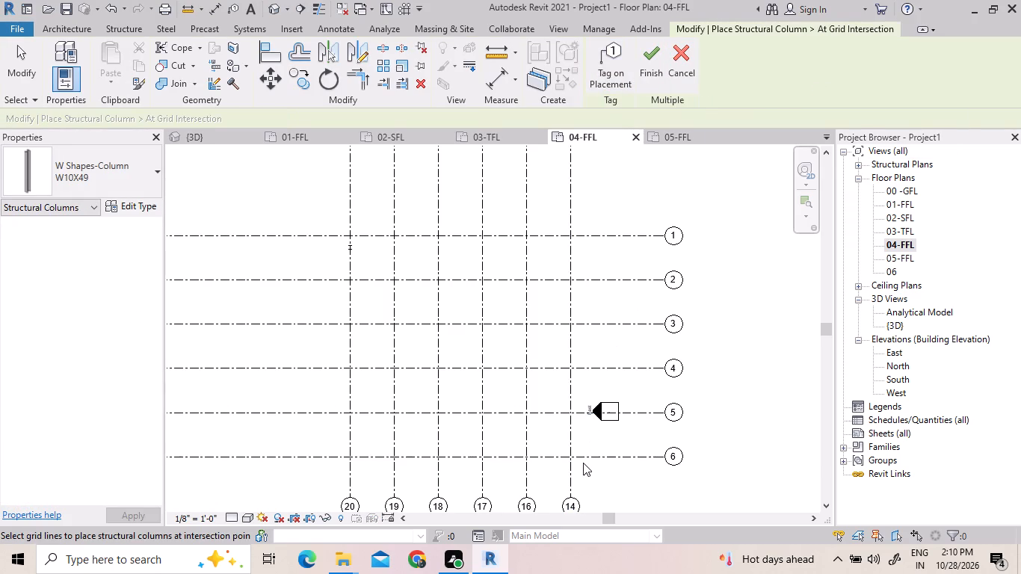
left_click_drag(583, 463, 312, 209)
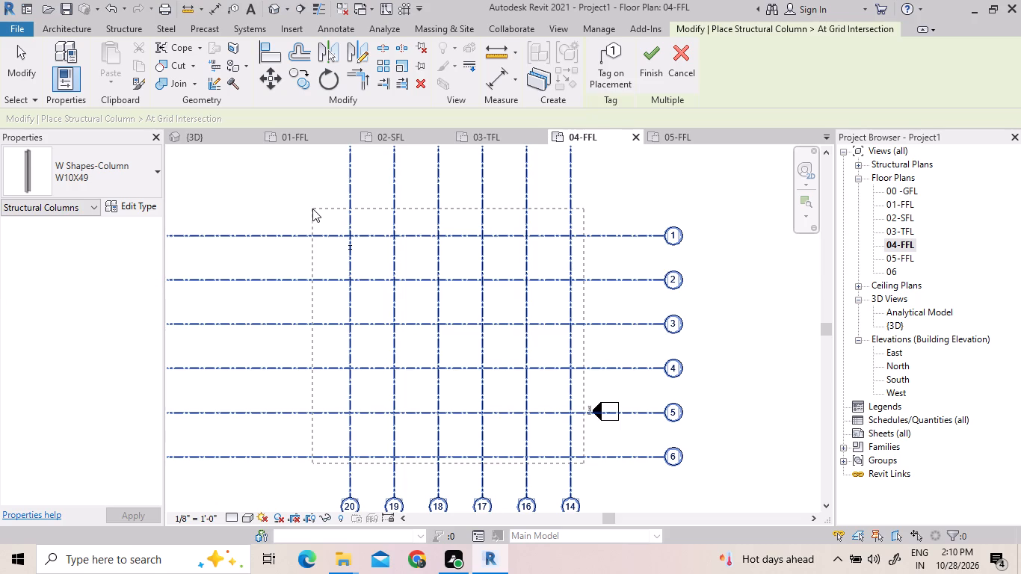
left_click(662, 49)
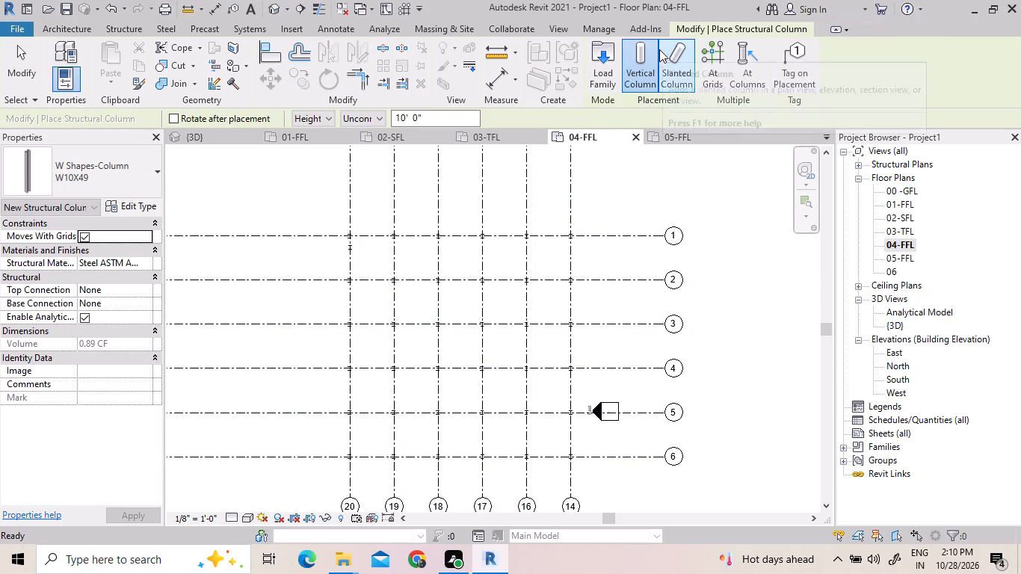
On the 03-TFL plan, delete the two existing W10X49 columns at and just below the intersection of grids 1 and 20.
left_click(488, 141)
scroll(552, 188, "down", 3)
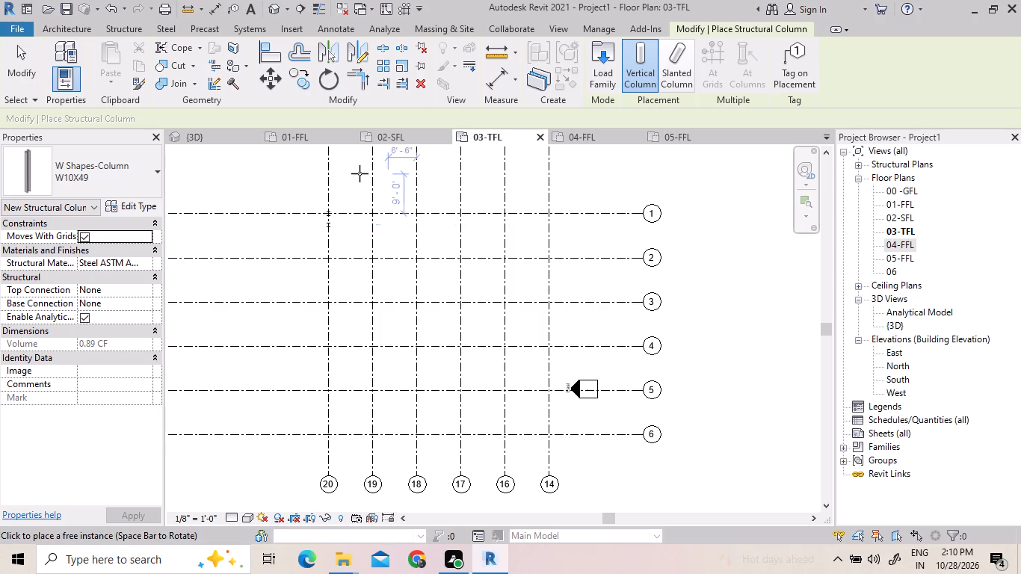
scroll(351, 208, "up", 4)
key("Escape")
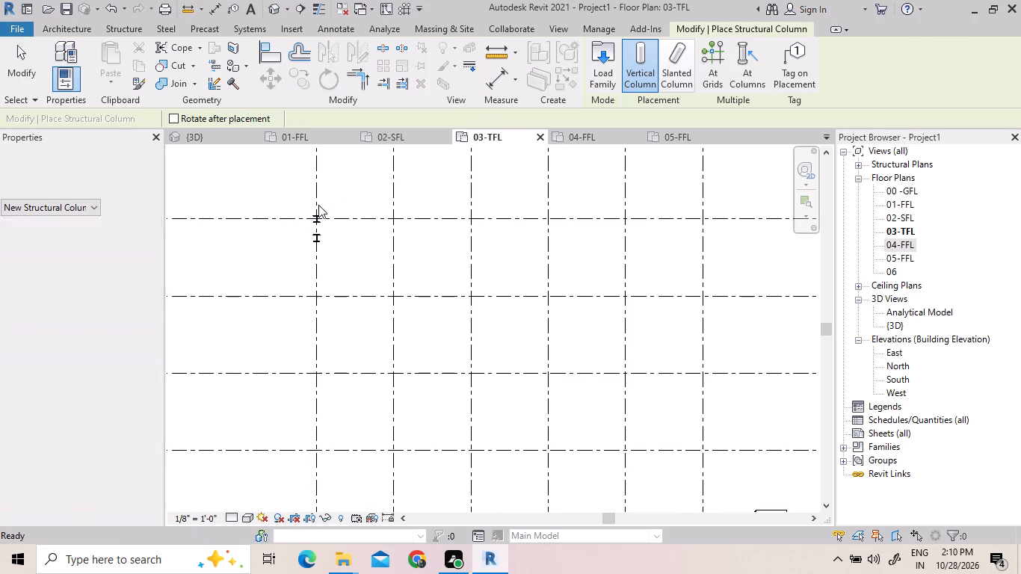
left_click(317, 219)
left_click(317, 240)
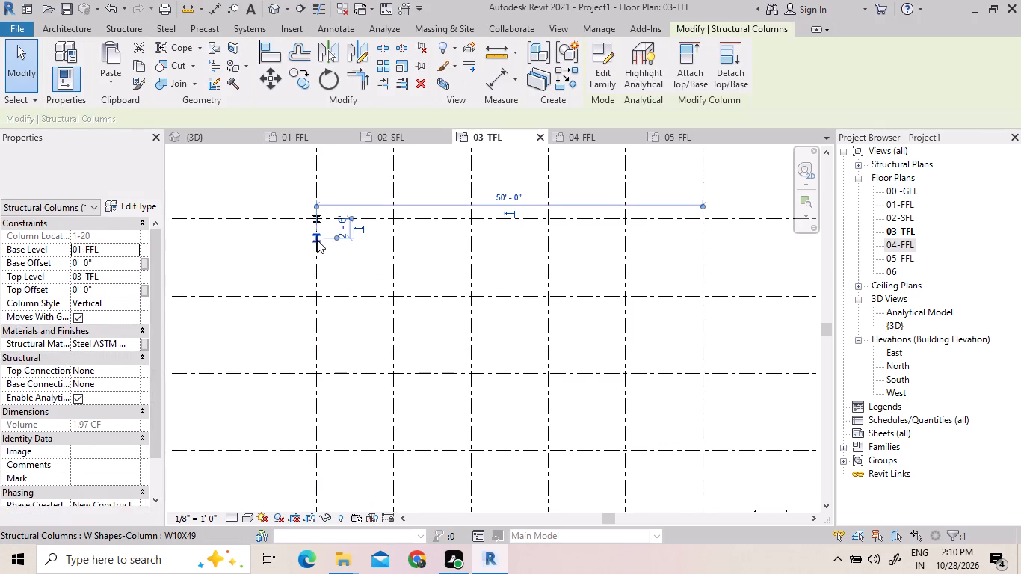
key("Delete")
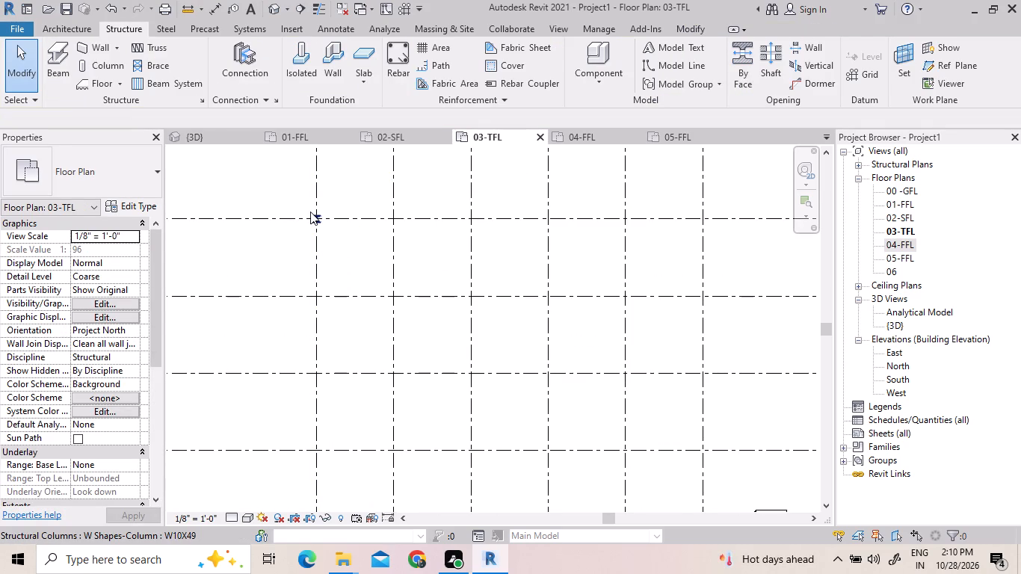
left_click(314, 220)
key("Delete")
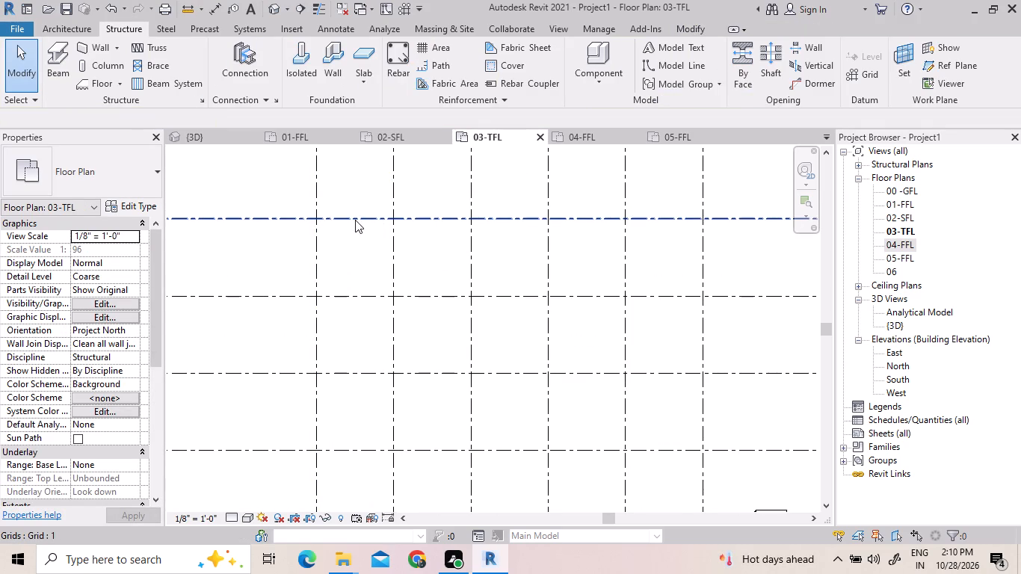
Place W10X49 vertical columns, unconnected at 10' 0" height, at all intersections of grids 1-6 and 14-20 on 03-TFL using At Grids.
left_click(596, 139)
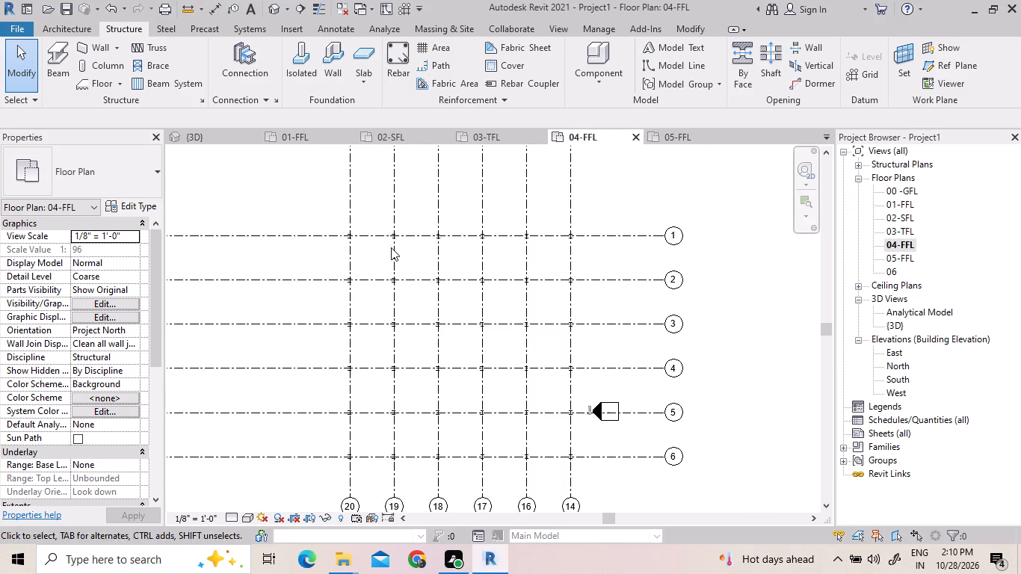
left_click(513, 146)
left_click(503, 134)
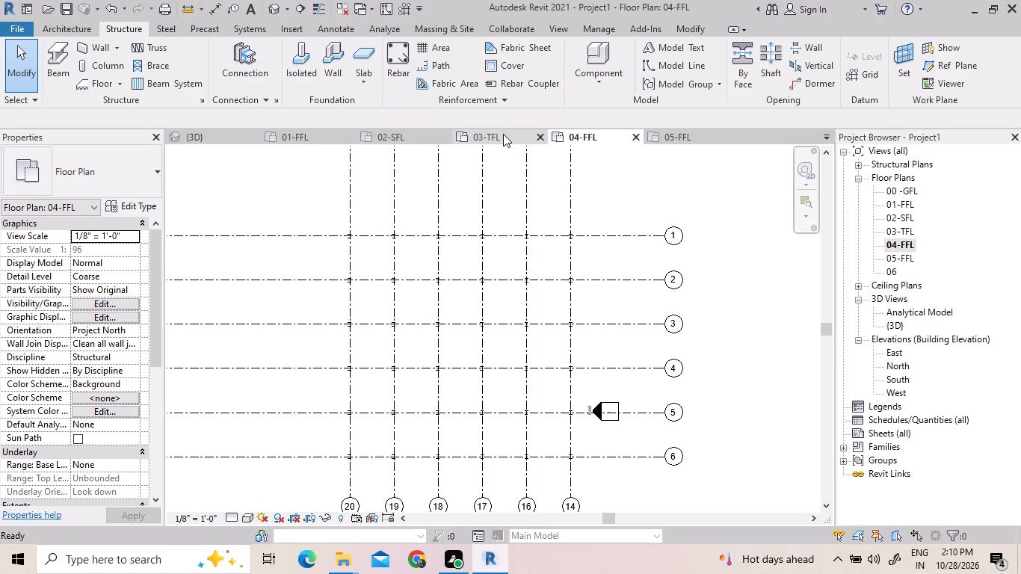
scroll(502, 137, "down", 2)
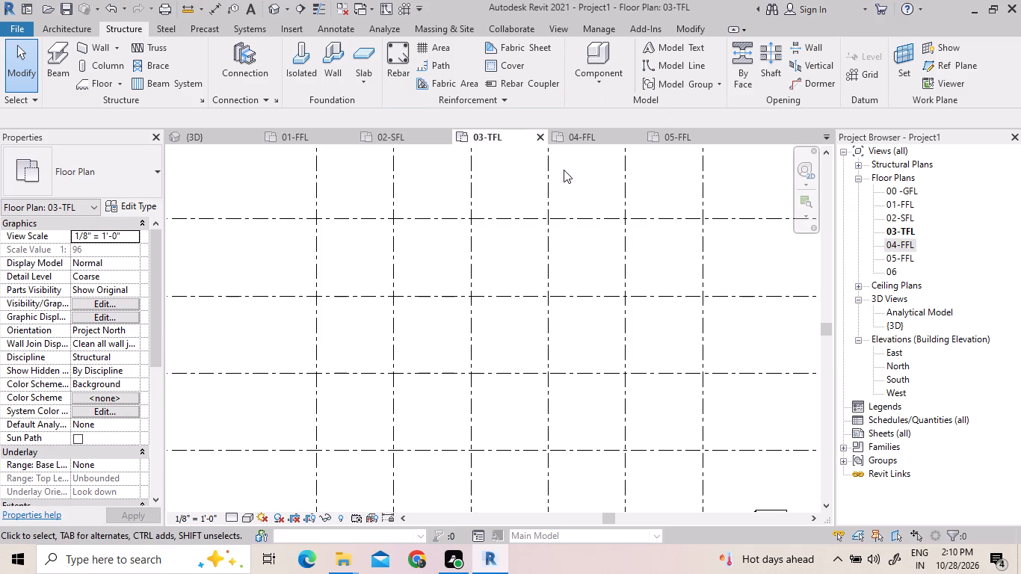
scroll(564, 170, "down", 4)
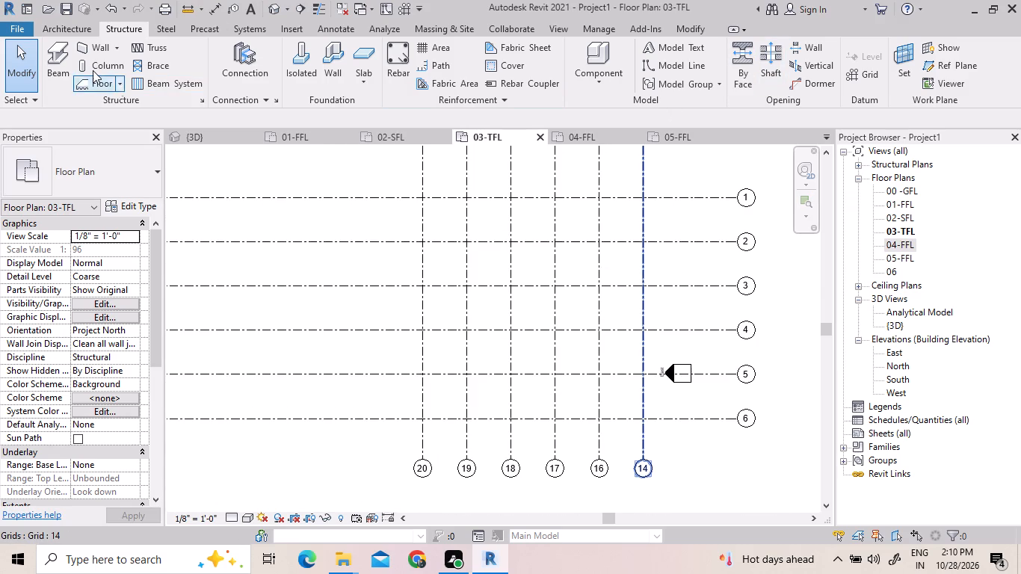
left_click(93, 70)
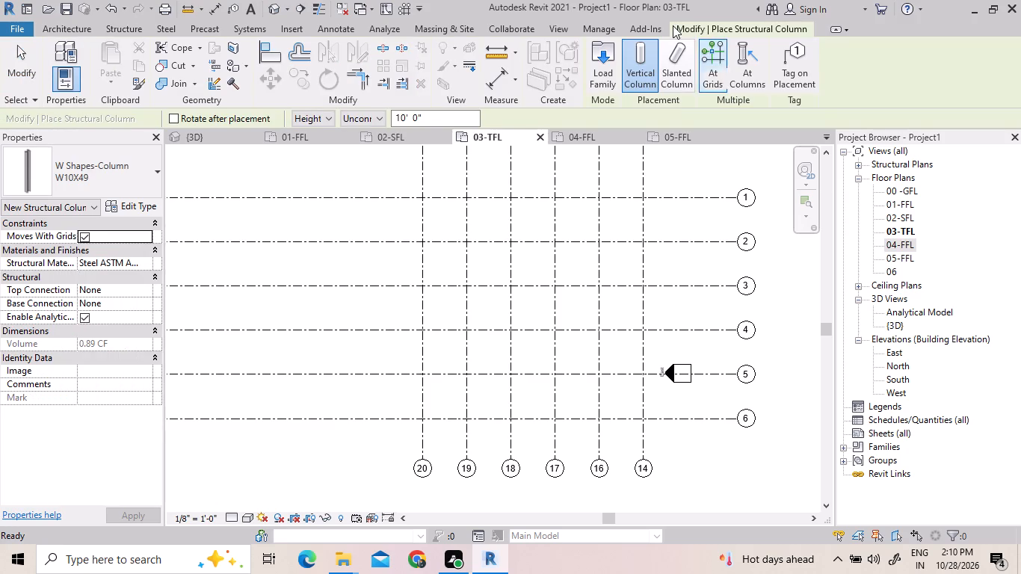
left_click(715, 61)
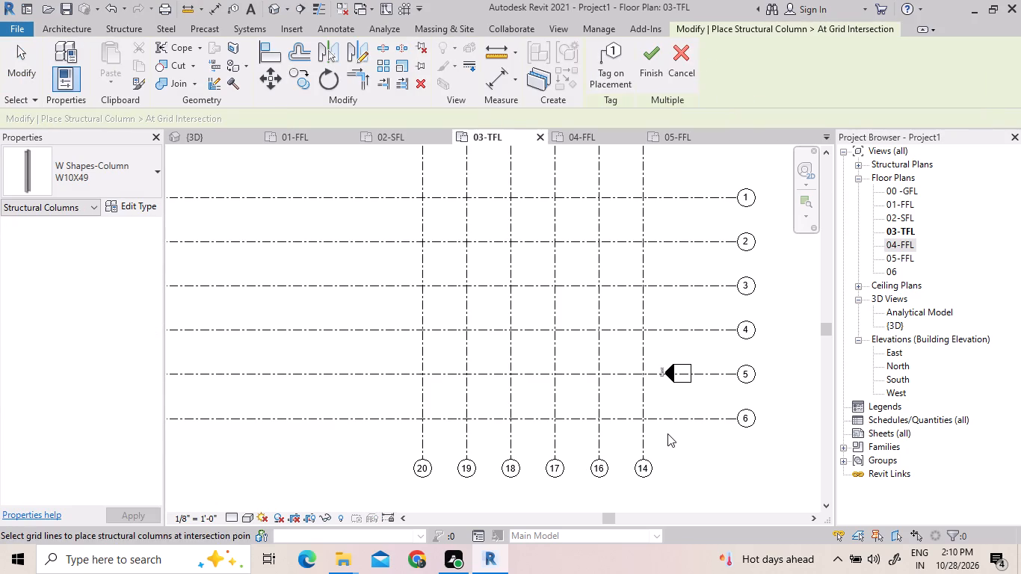
left_click_drag(655, 429, 625, 425)
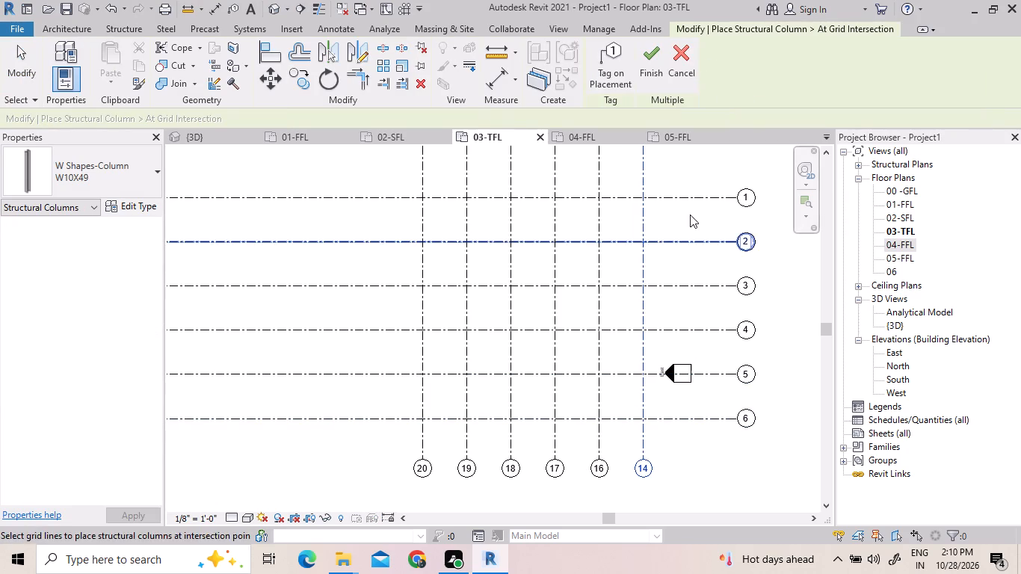
left_click_drag(653, 433, 466, 208)
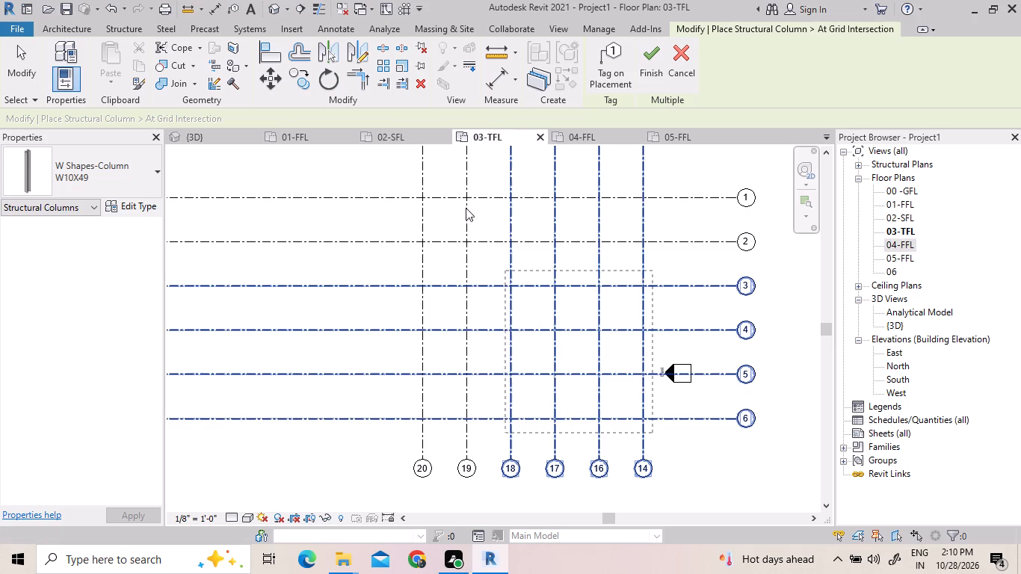
left_click_drag(466, 208, 398, 177)
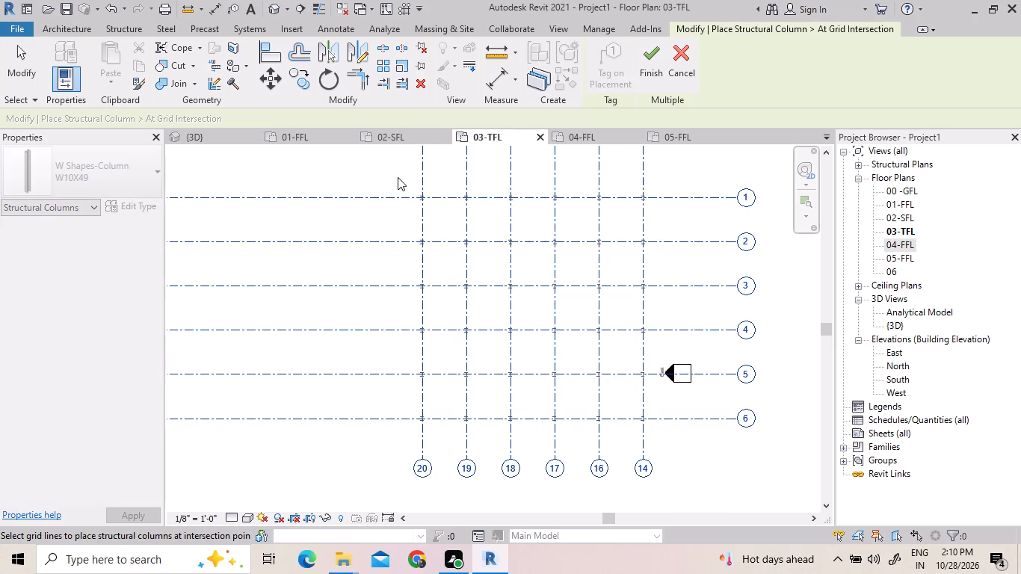
left_click(653, 56)
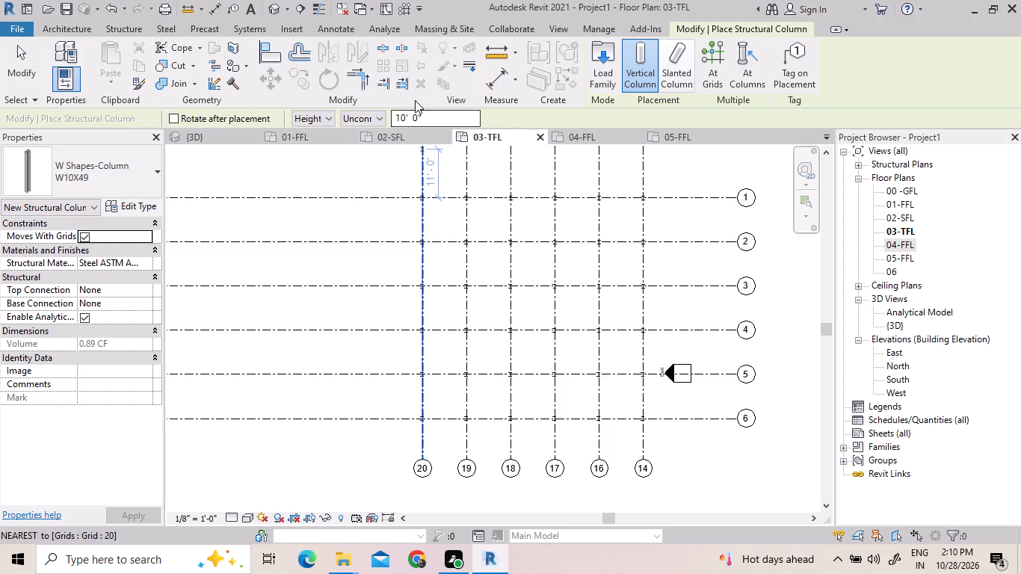
Check the column placement on the 02-SFL, 01-FFL and 03-TFL floor plans and end the column command.
left_click(419, 132)
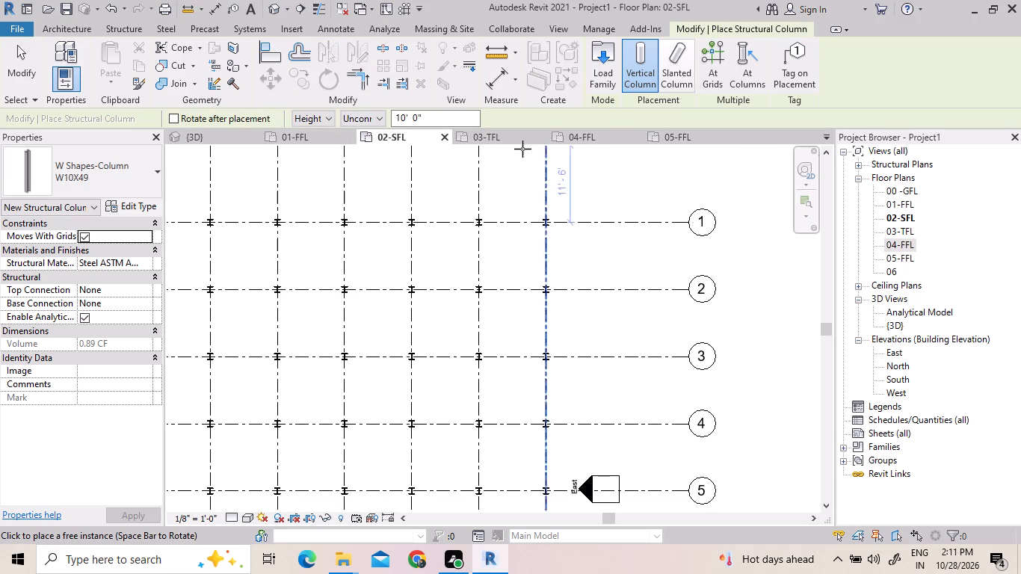
left_click(404, 138)
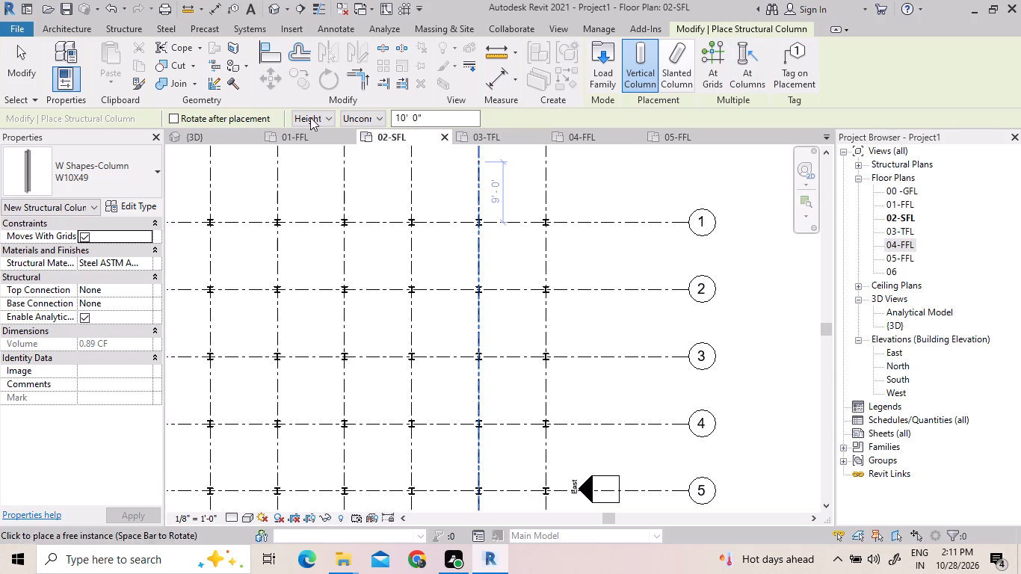
left_click(292, 135)
left_click(385, 142)
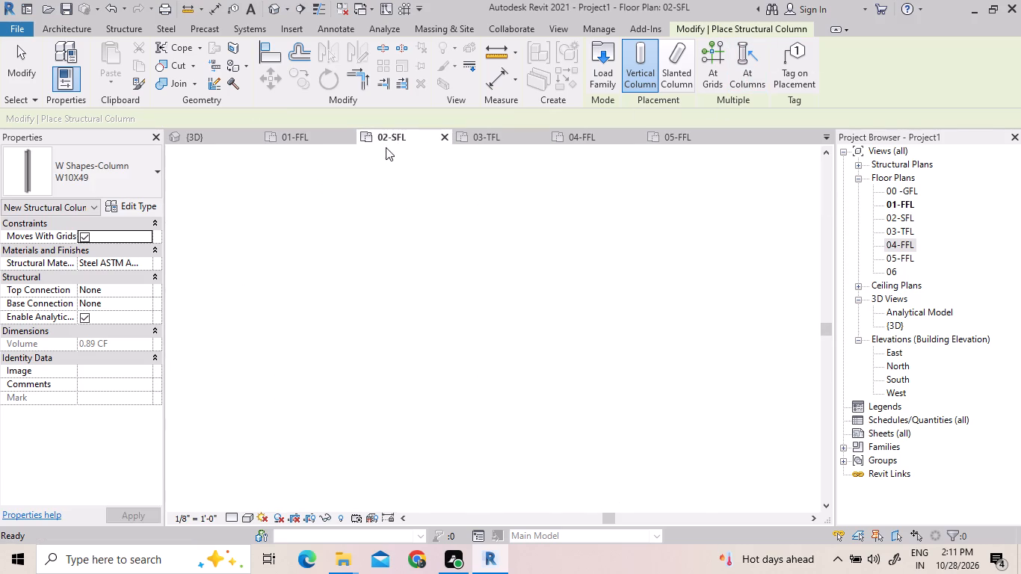
left_click(514, 146)
left_click(502, 135)
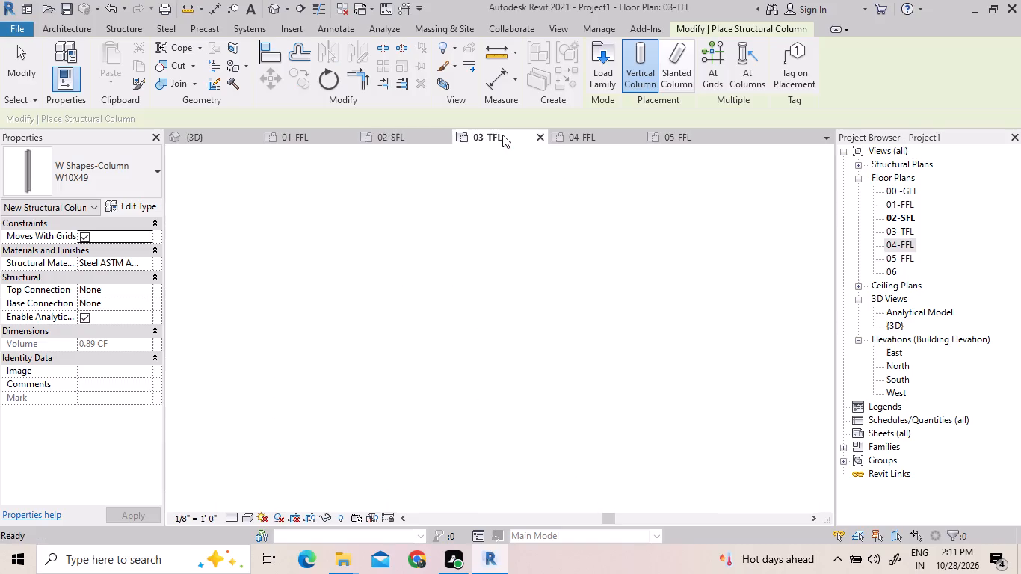
scroll(572, 200, "up", 6)
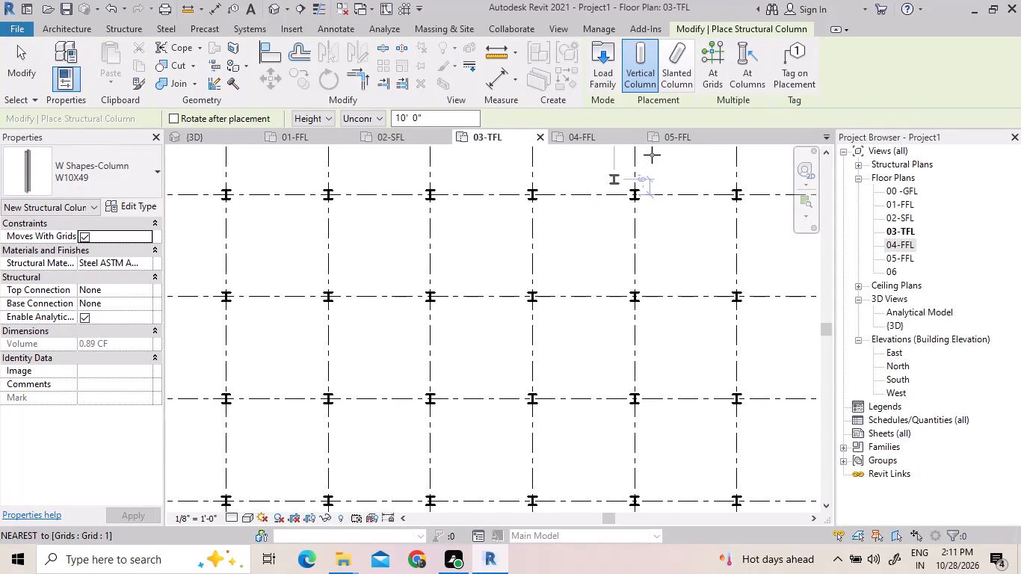
key("Escape")
key("Escape")
key("Escape")
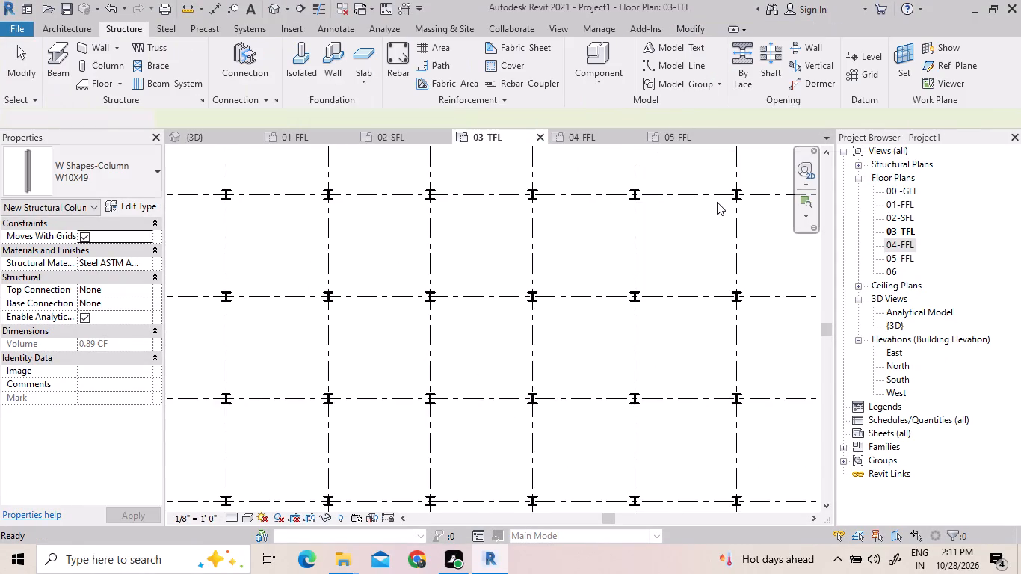
scroll(708, 131, "down", 4)
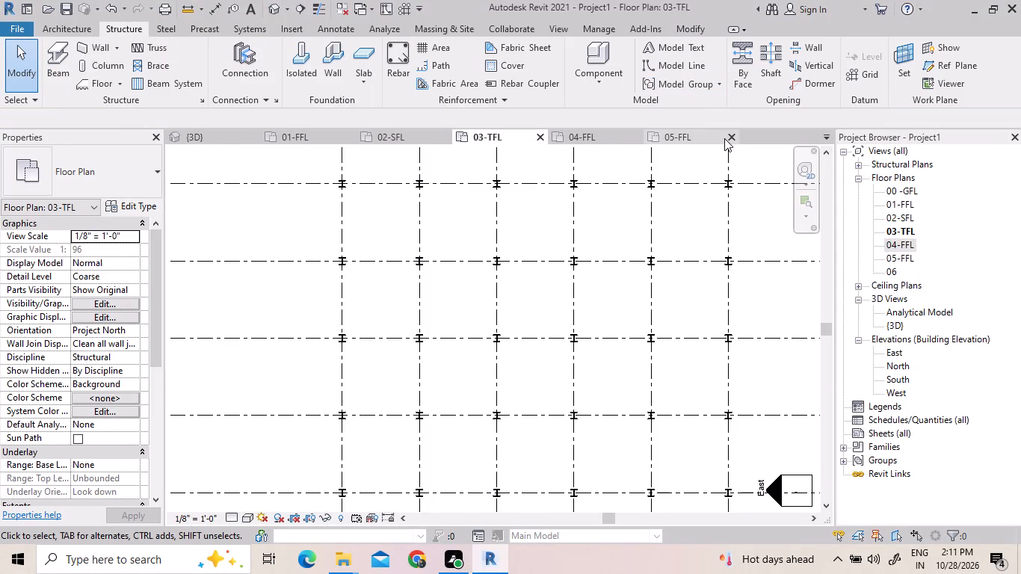
Close the open 05-FFL, 04-FFL, 03-TFL, 02-SFL and 01-FFL floor plan views.
left_click(732, 139)
left_click(732, 139)
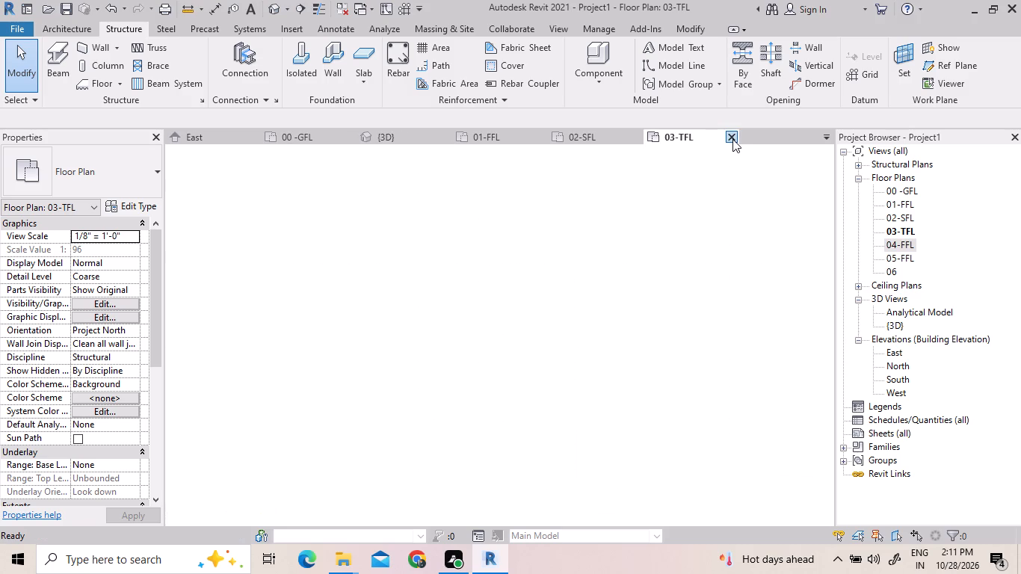
left_click(732, 139)
left_click(732, 139)
left_click(635, 132)
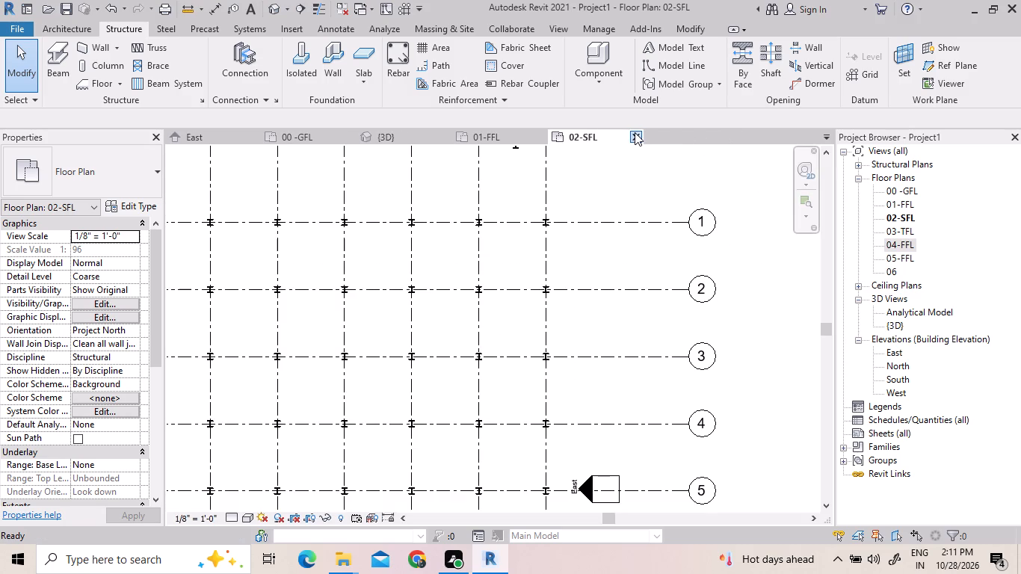
left_click(545, 140)
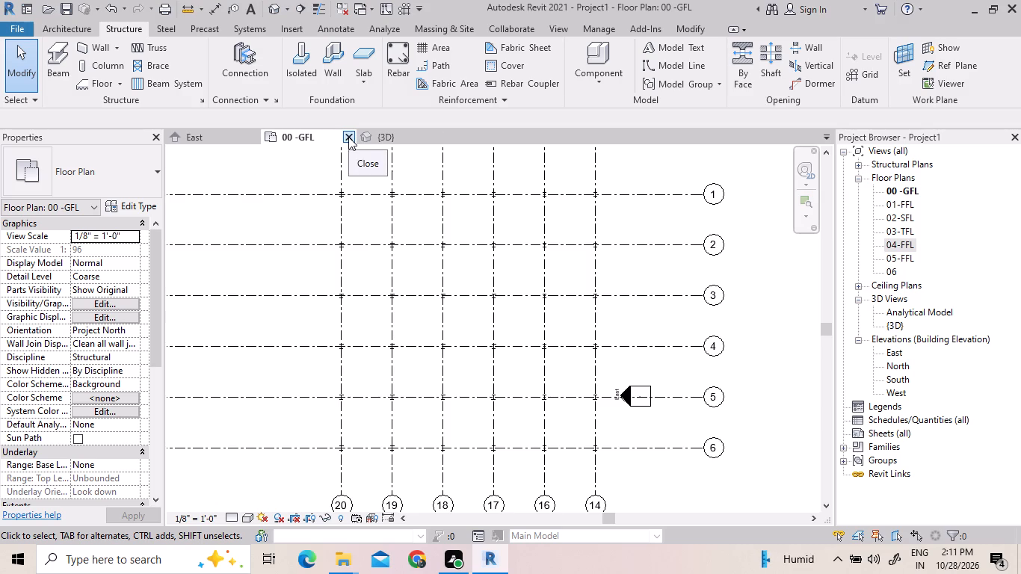
Examine the stacked columns in the 3D view for vertical continuity between the floors.
left_click(382, 135)
scroll(504, 306, "down", 4)
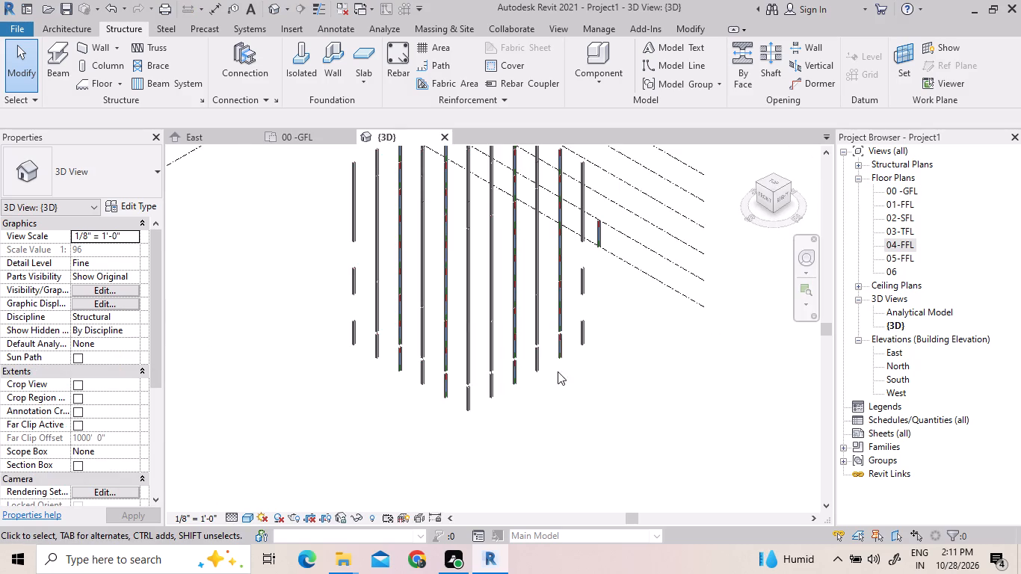
scroll(560, 355, "down", 1)
scroll(382, 253, "up", 2)
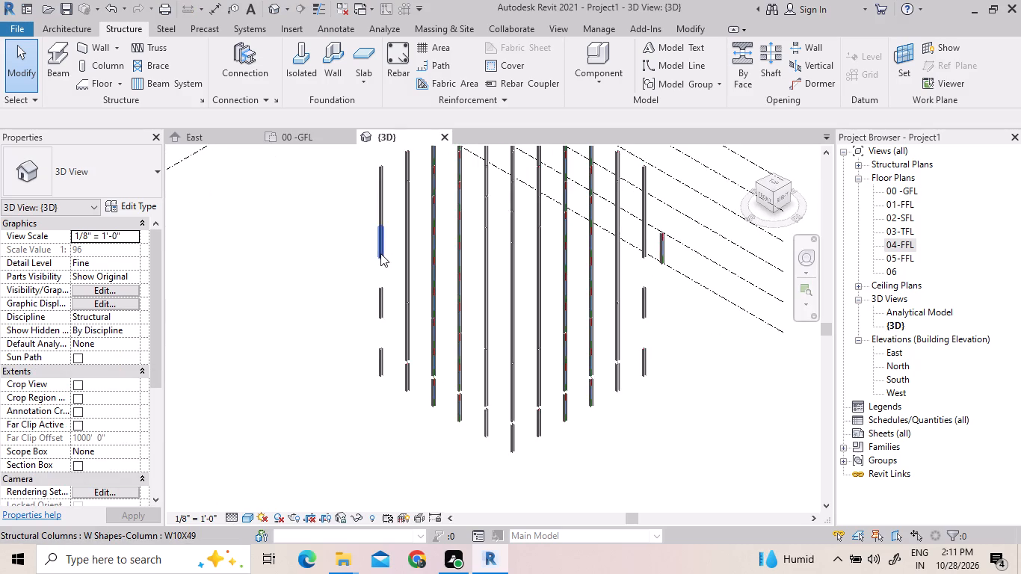
scroll(380, 253, "up", 1)
scroll(380, 253, "down", 2)
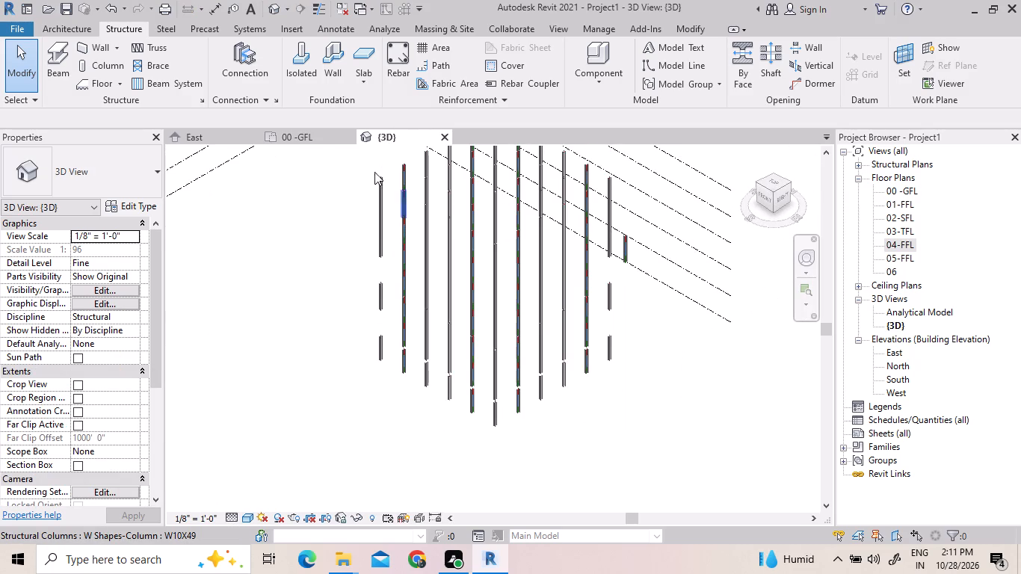
scroll(380, 277, "up", 3)
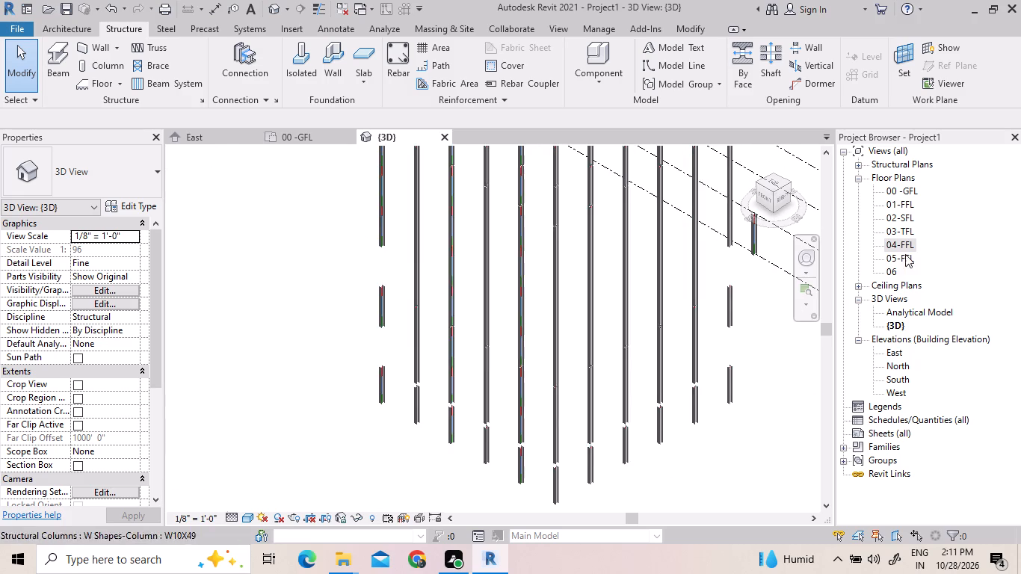
Reopen the 00-GFL, 01-FFL and 02-SFL floor plans and compare their column layouts.
left_click(902, 190)
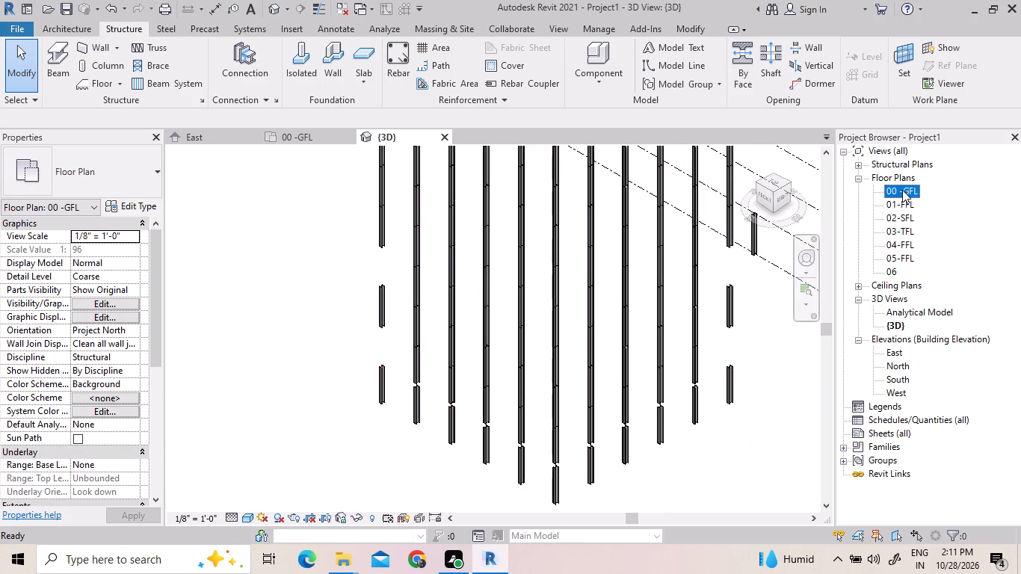
double_click(902, 190)
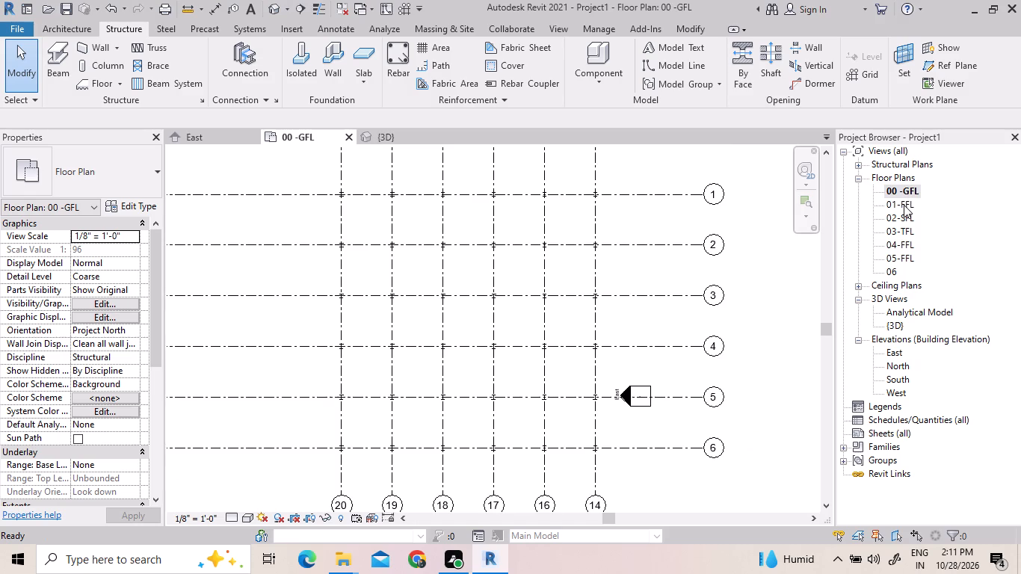
left_click(904, 205)
double_click(904, 205)
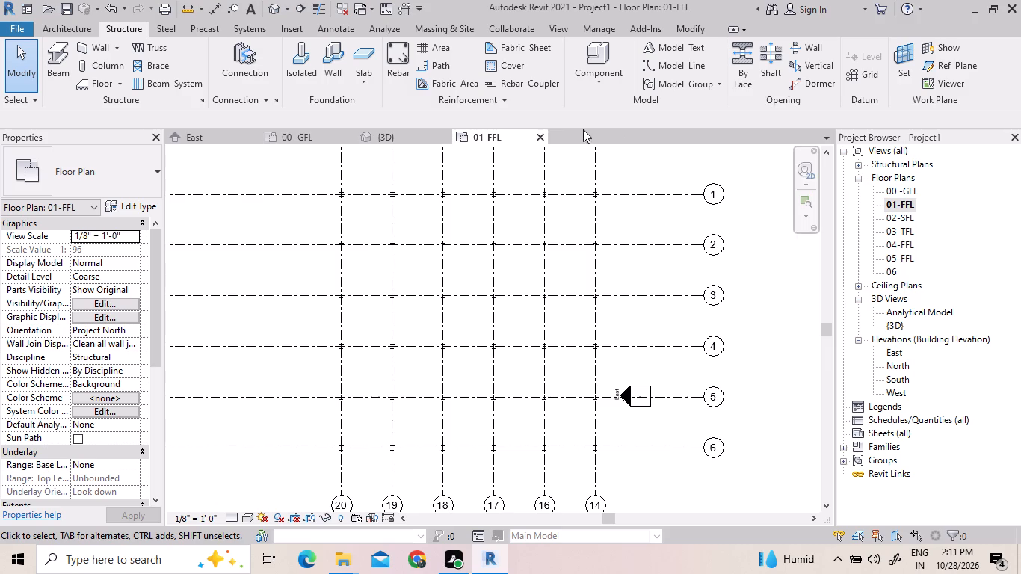
left_click(892, 220)
double_click(892, 220)
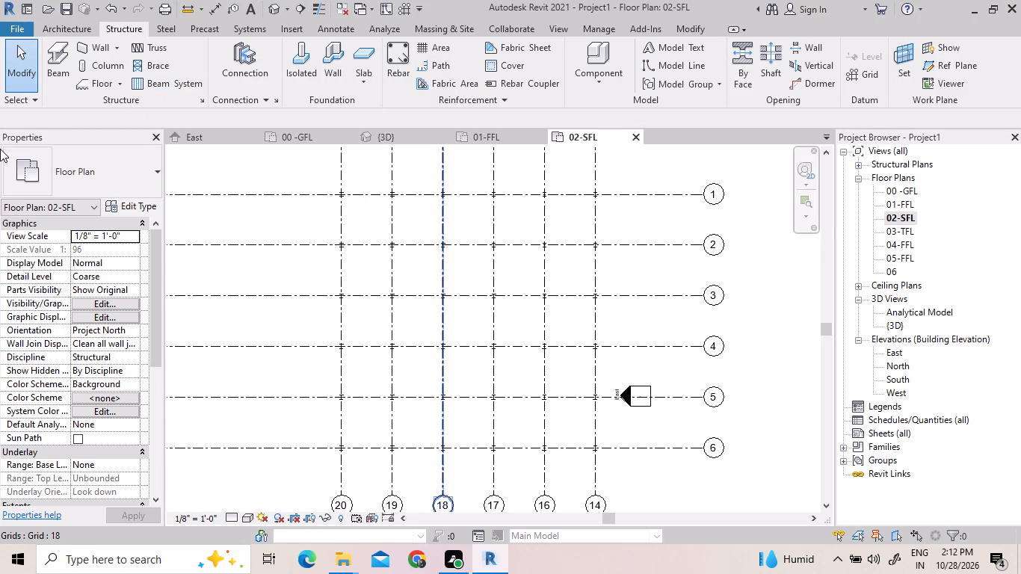
left_click(303, 132)
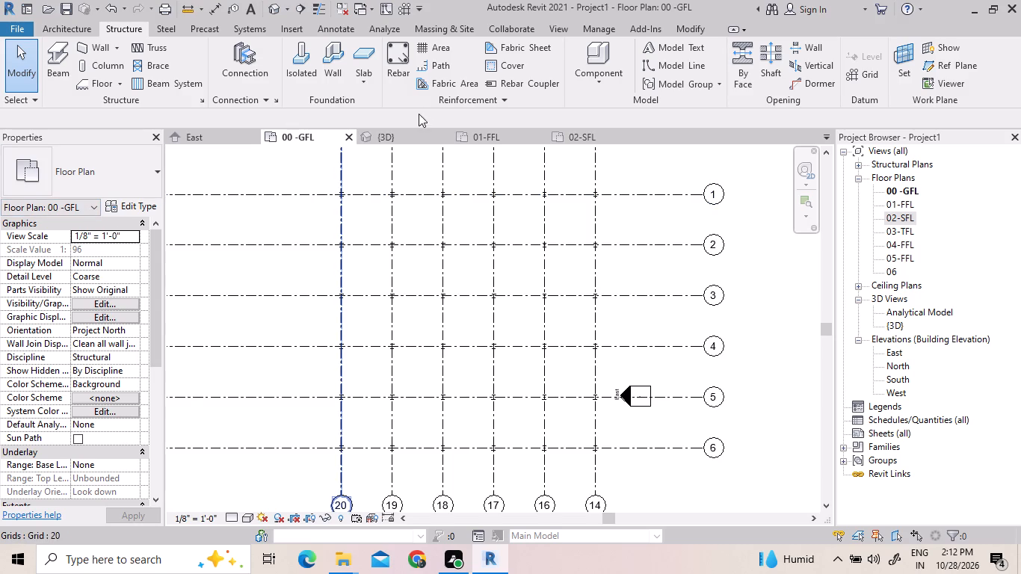
left_click(487, 137)
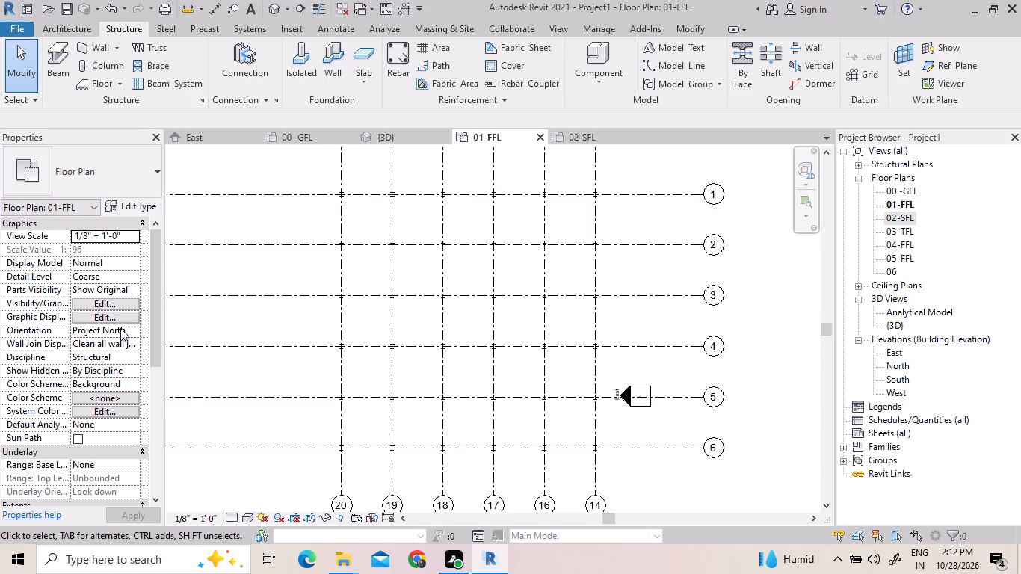
Review the 01-FFL floor plan's view properties, including its extents and view range entries, and its type properties.
scroll(123, 406, "down", 5)
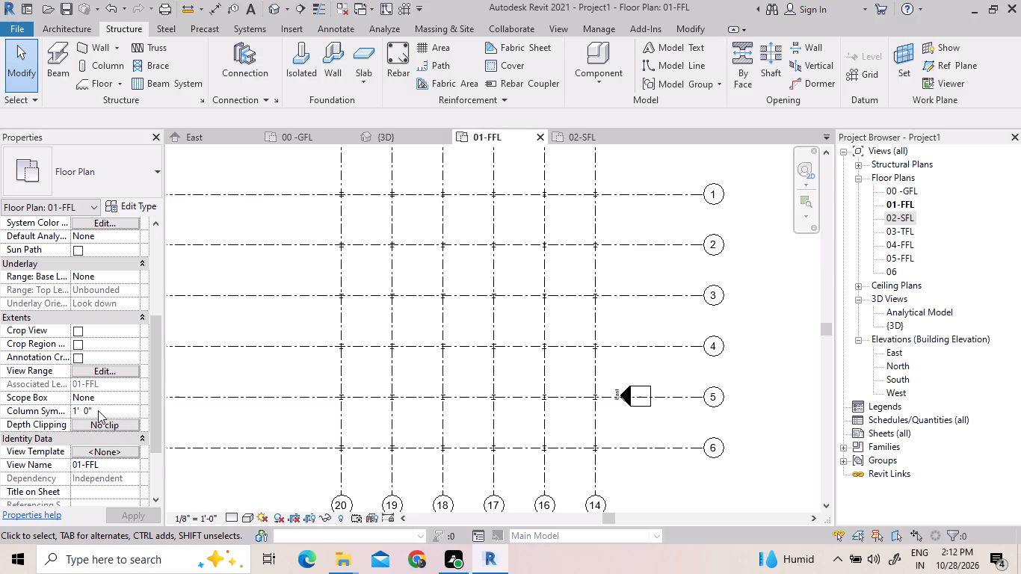
scroll(98, 410, "down", 2)
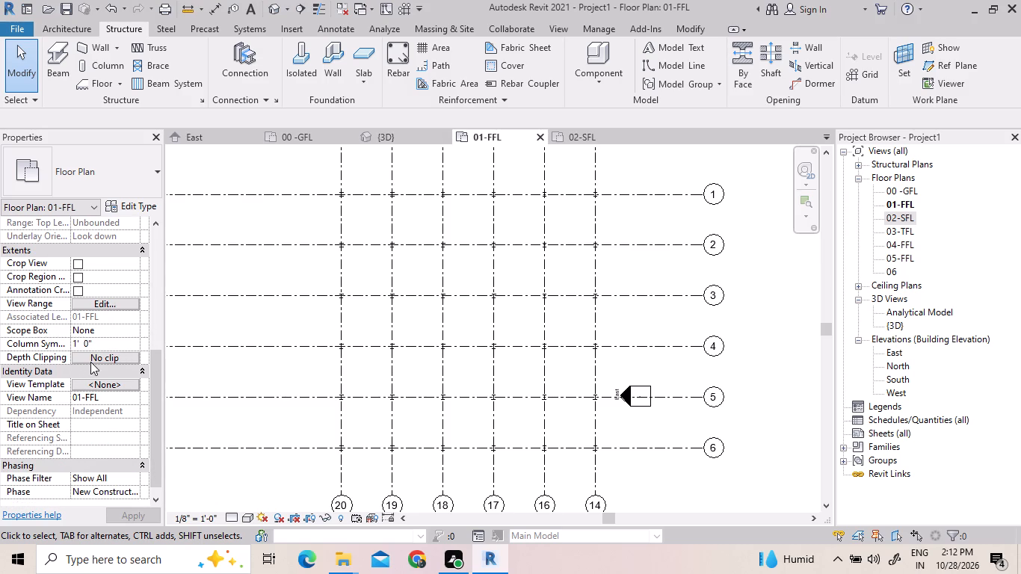
scroll(114, 438, "down", 4)
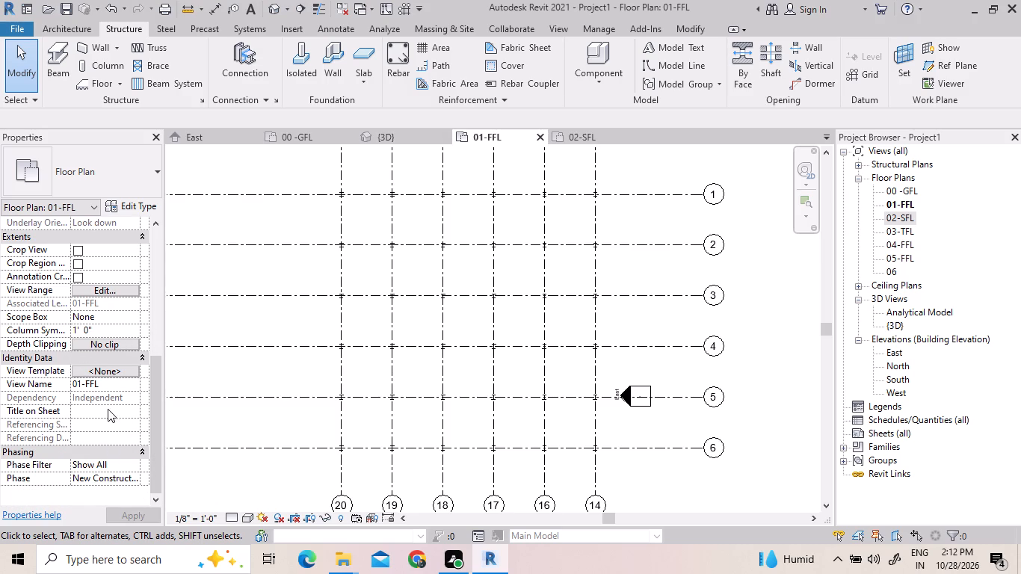
scroll(104, 382, "up", 2)
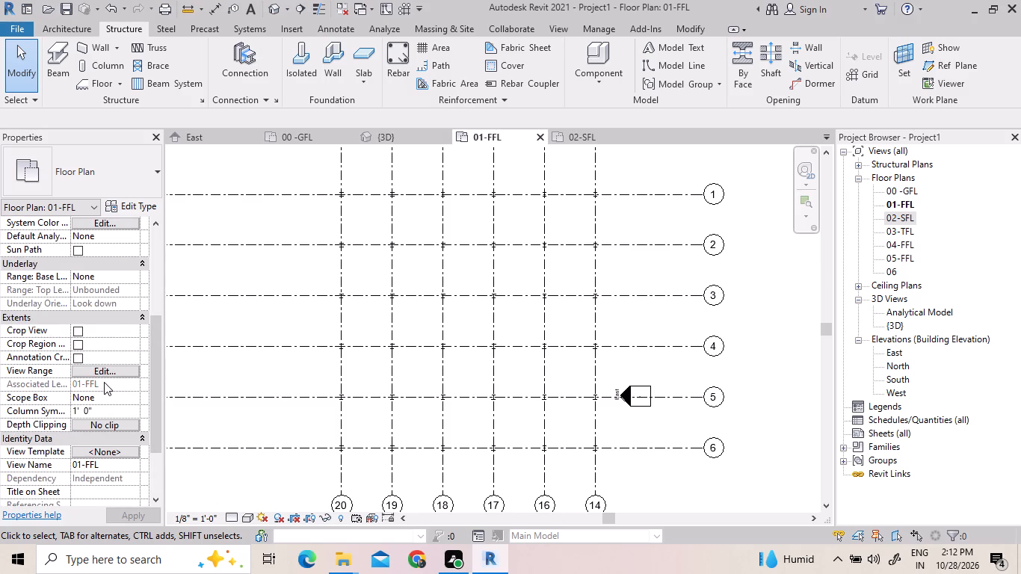
scroll(104, 381, "up", 2)
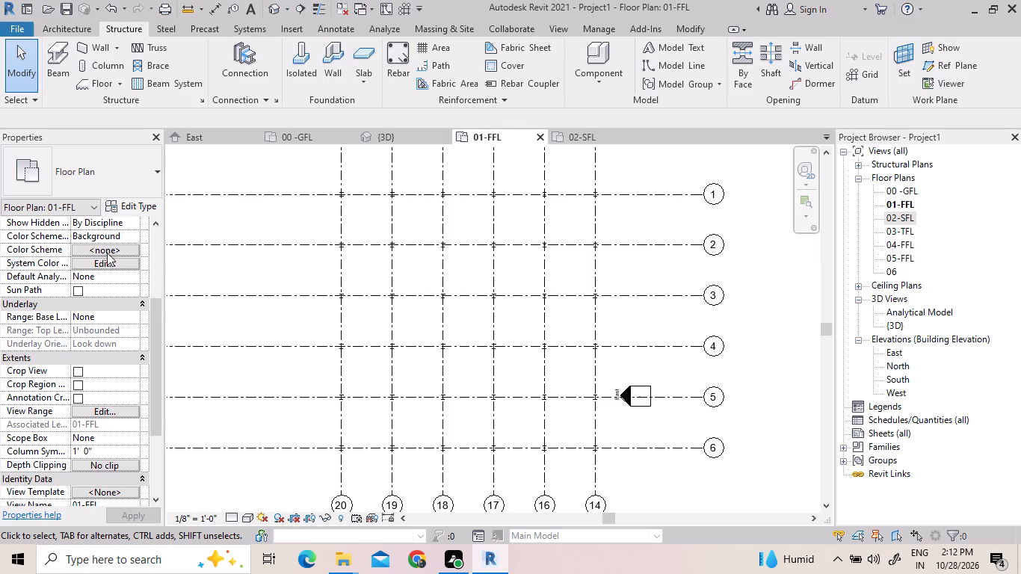
left_click(128, 213)
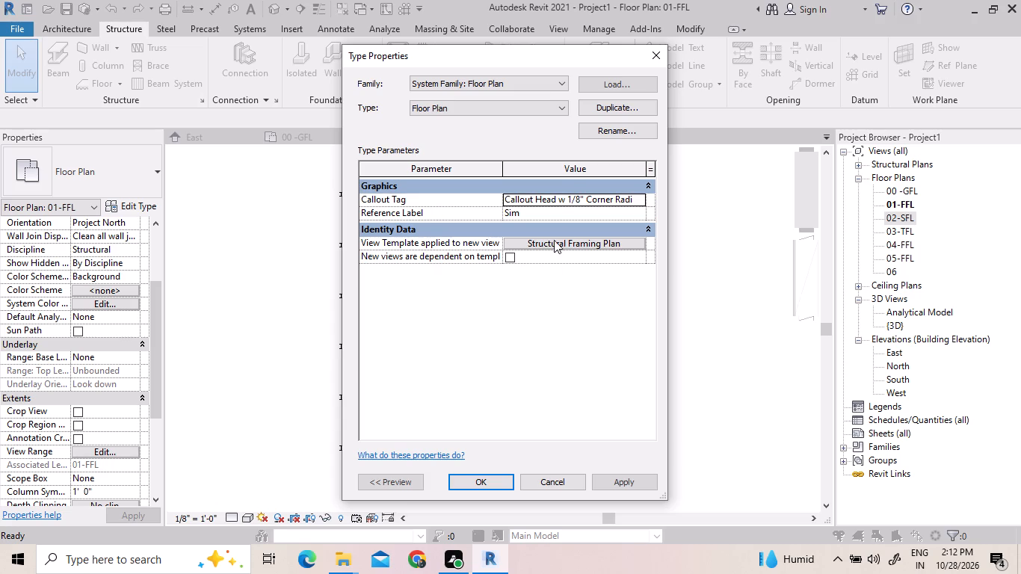
left_click(648, 55)
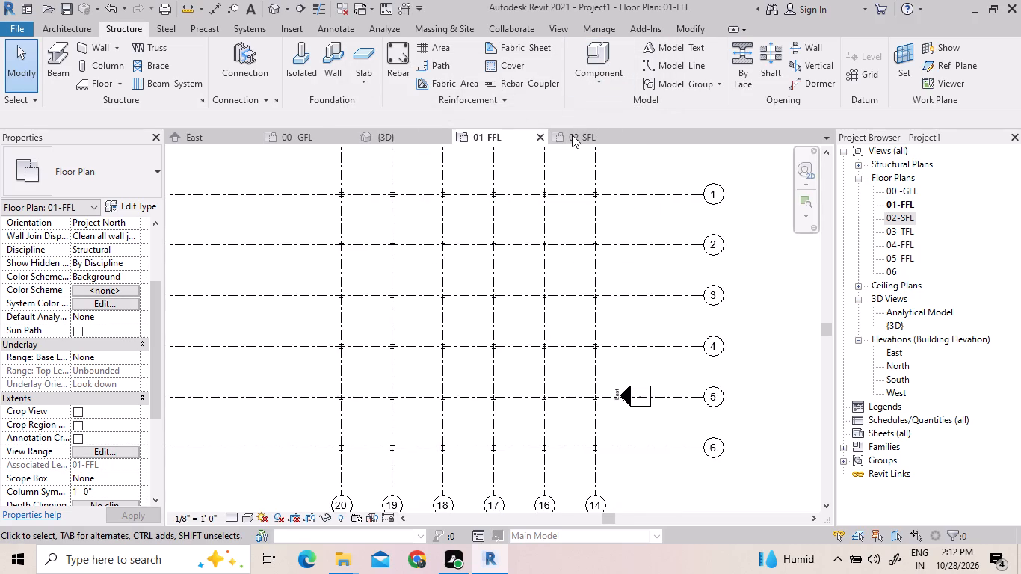
Check the column layout on the 02-SFL floor plan.
left_click(572, 135)
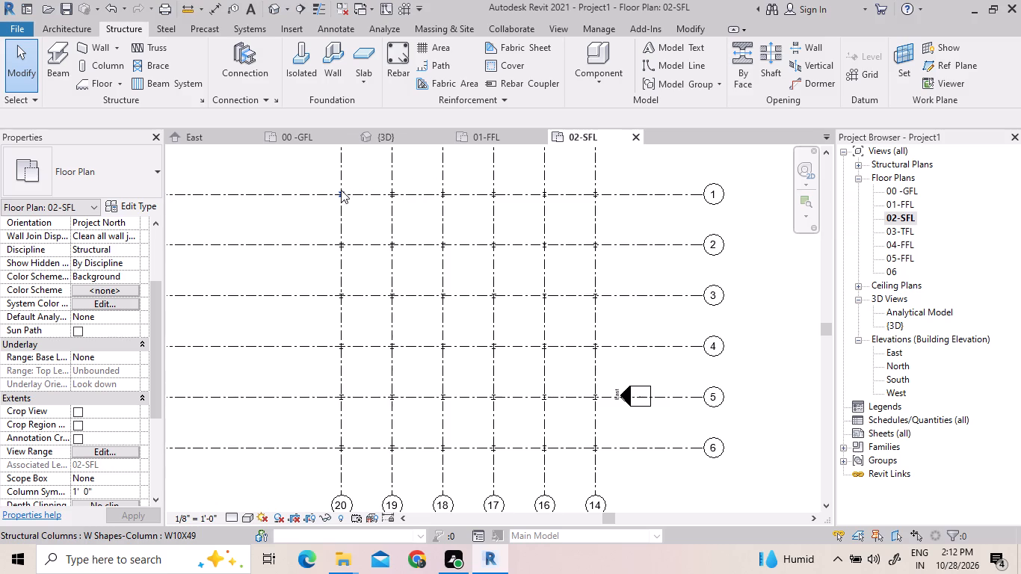
key("Escape")
key("Escape")
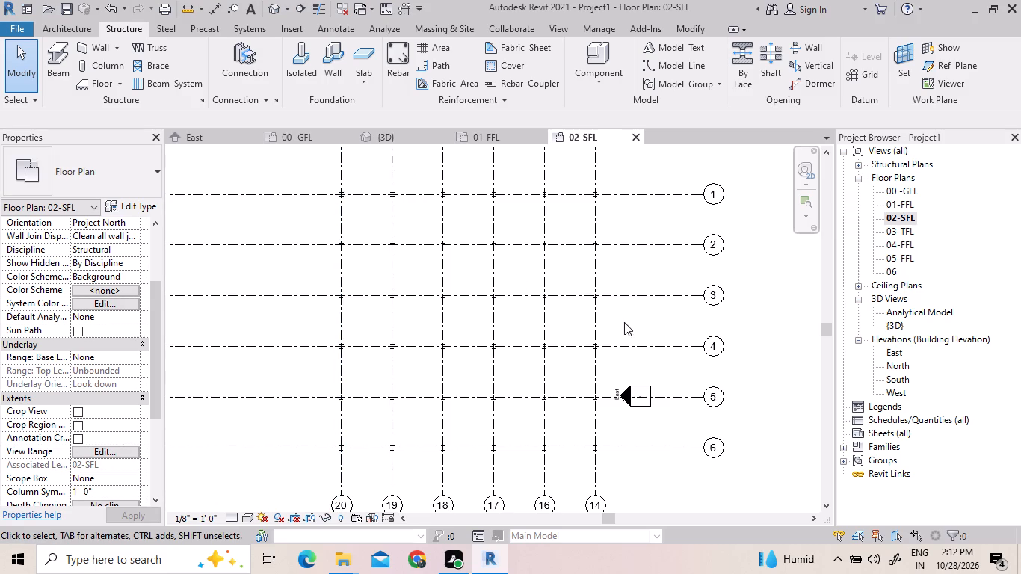
triple_click(905, 217)
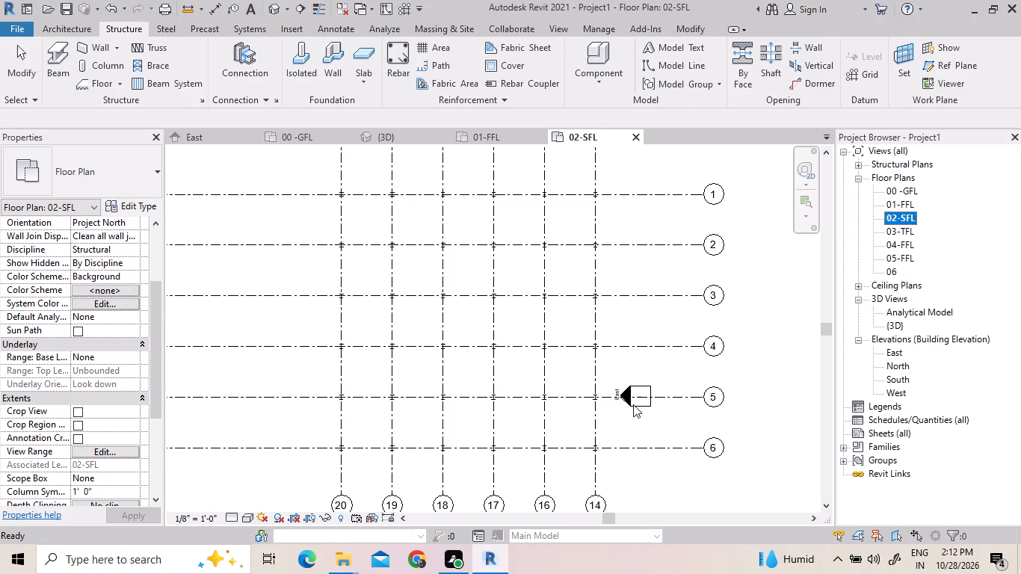
left_click_drag(611, 462, 517, 364)
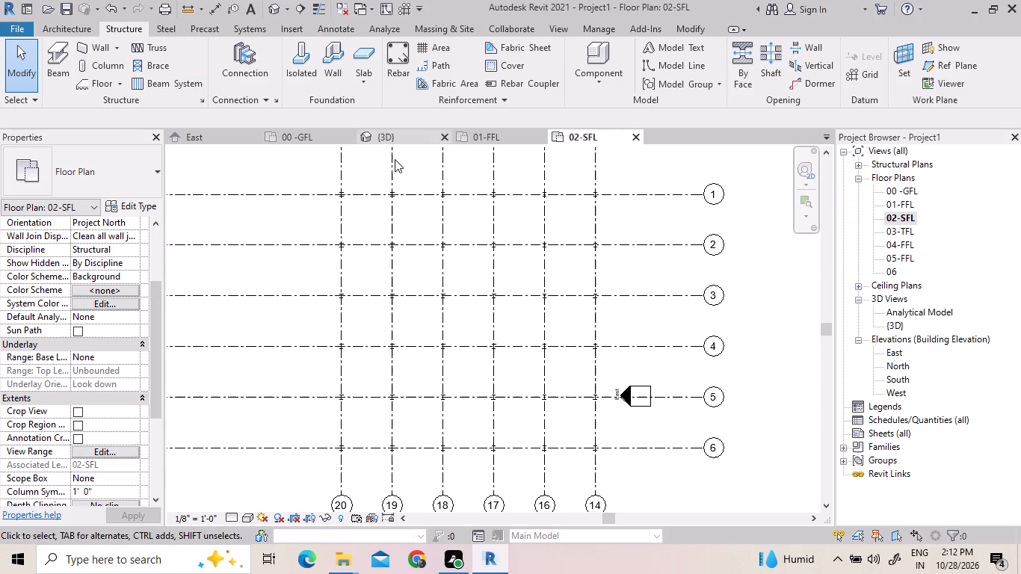
Examine the stacked columns in the 3D view for vertical gaps, especially along the two outer corner stacks.
left_click(388, 135)
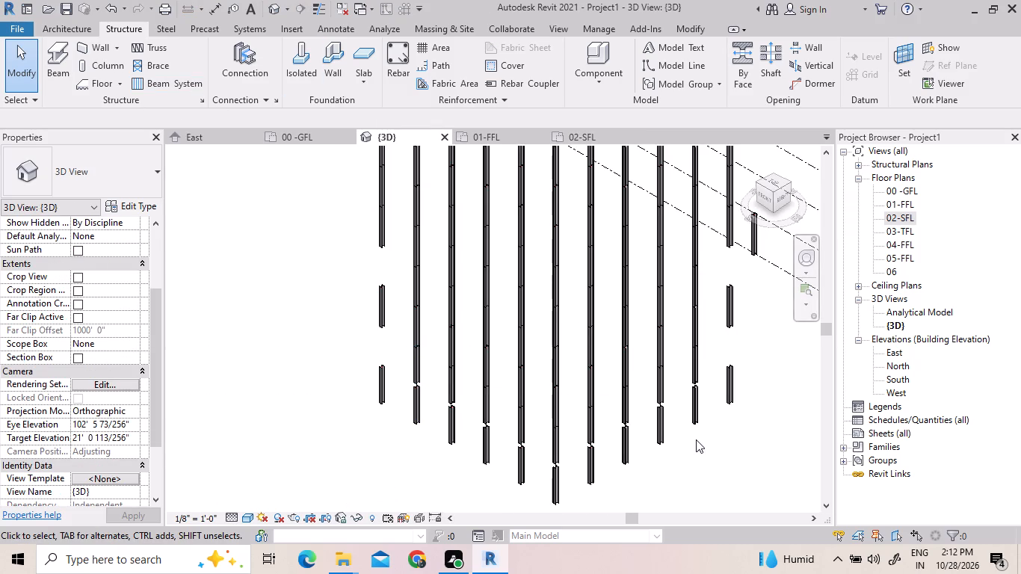
middle_click_drag(696, 439, 564, 477)
scroll(694, 441, "down", 1)
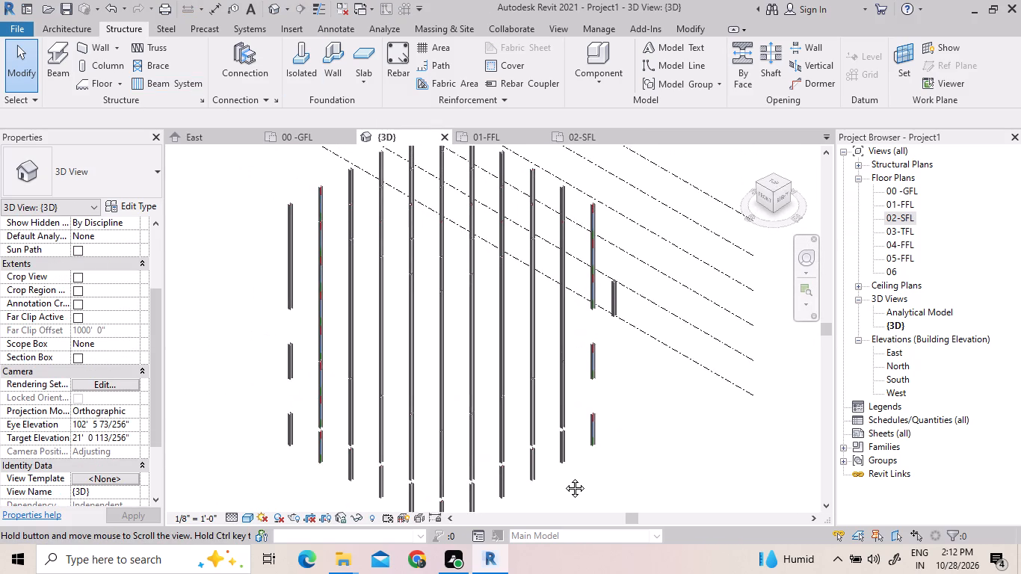
middle_click_drag(564, 477, 563, 446)
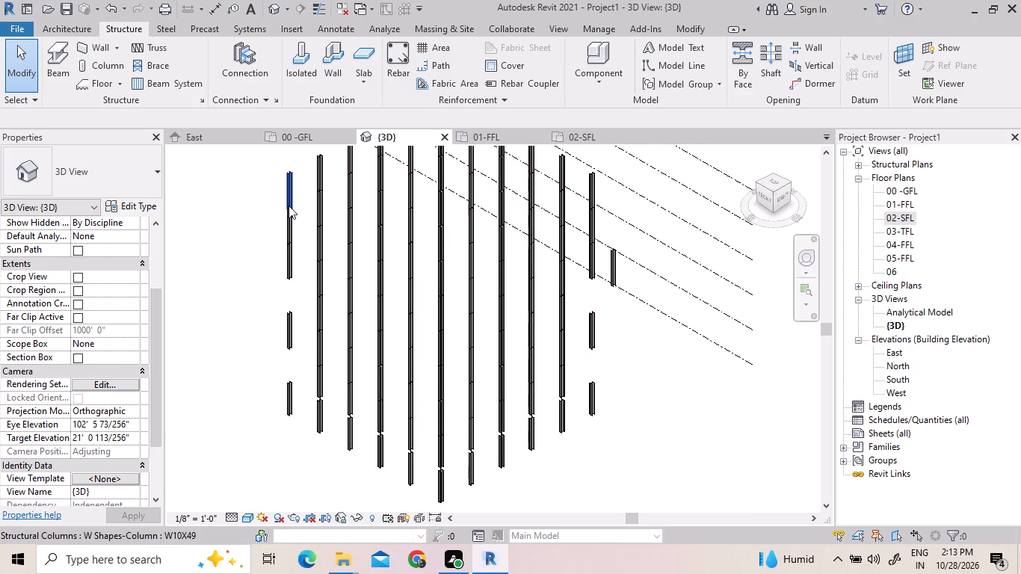
key("Escape")
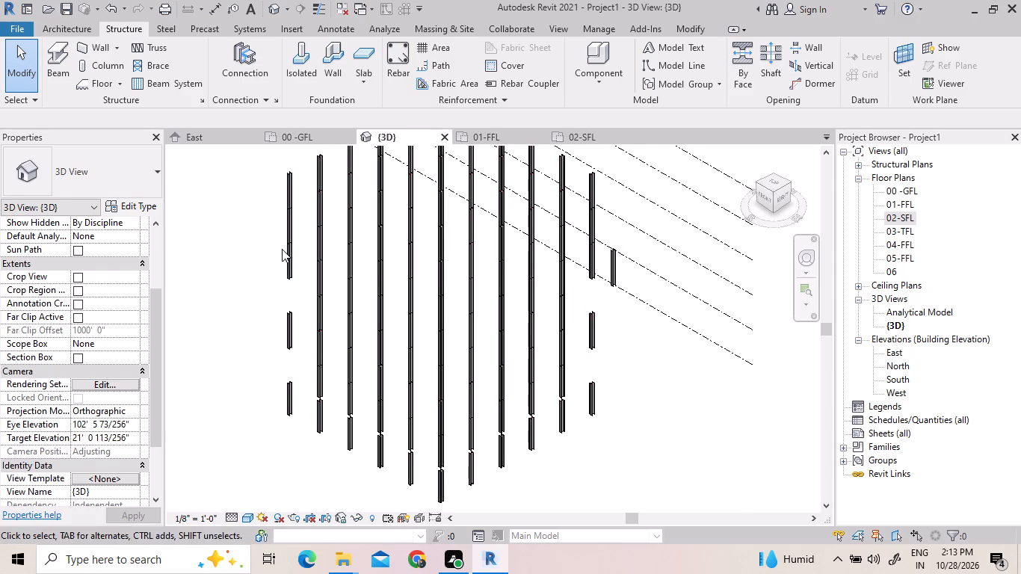
double_click(287, 290)
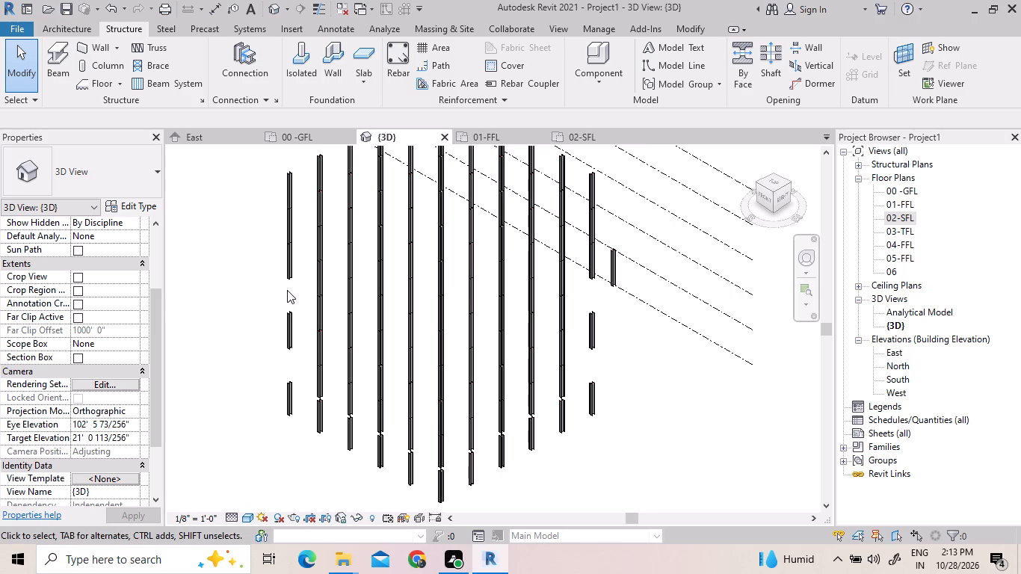
left_click(287, 290)
left_click_drag(287, 290, 335, 348)
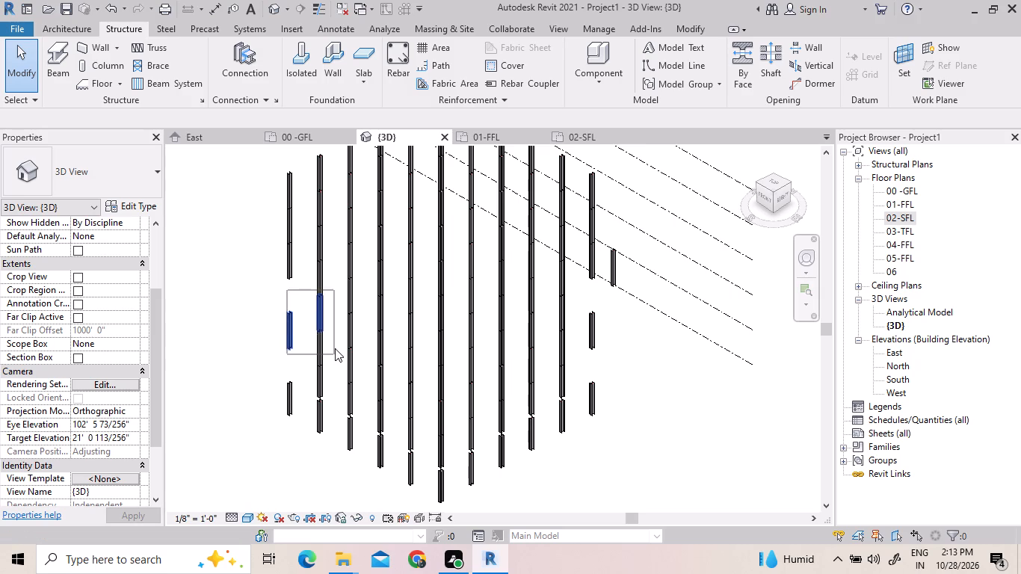
left_click_drag(335, 348, 400, 422)
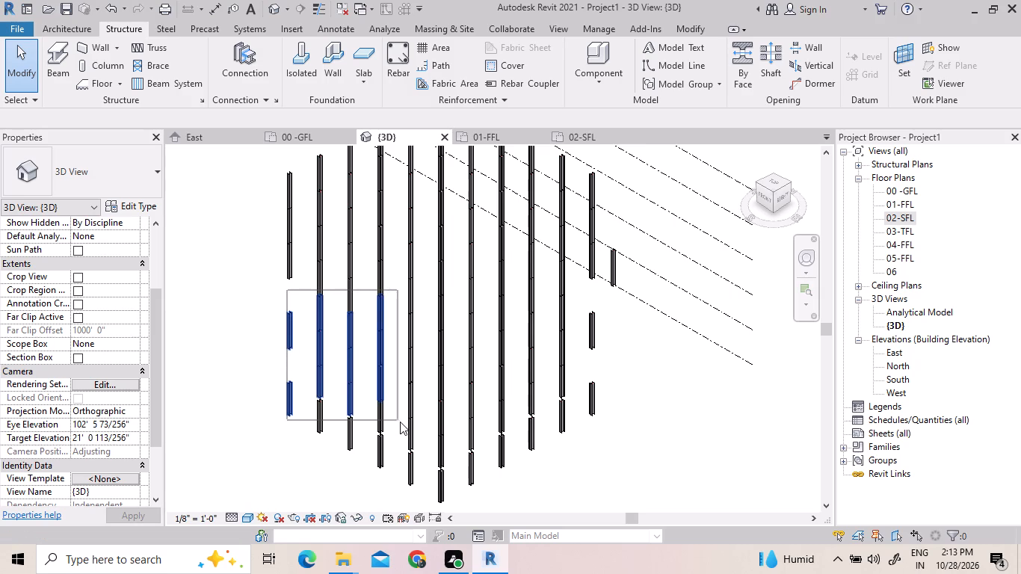
left_click_drag(400, 422, 264, 330)
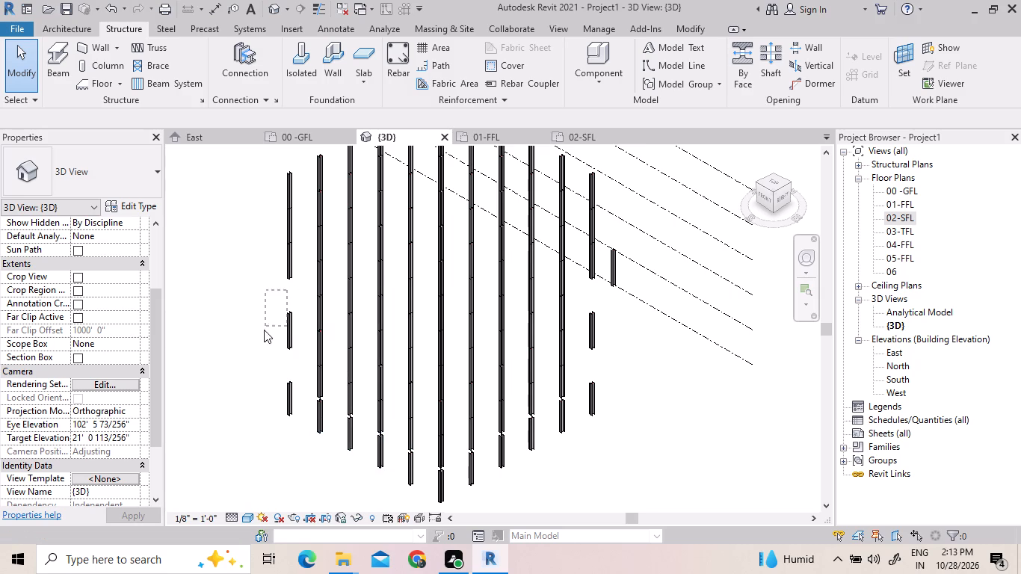
left_click_drag(264, 330, 303, 367)
left_click(301, 367)
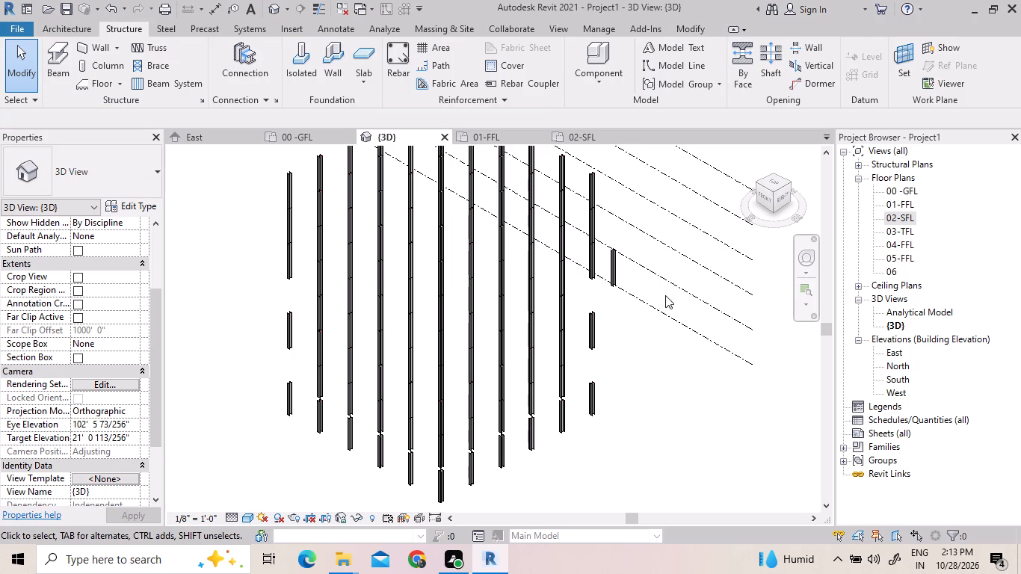
Delete the stray W10X49 column standing apart from the column stacks in the 3D view.
left_click(613, 271)
right_click(611, 270)
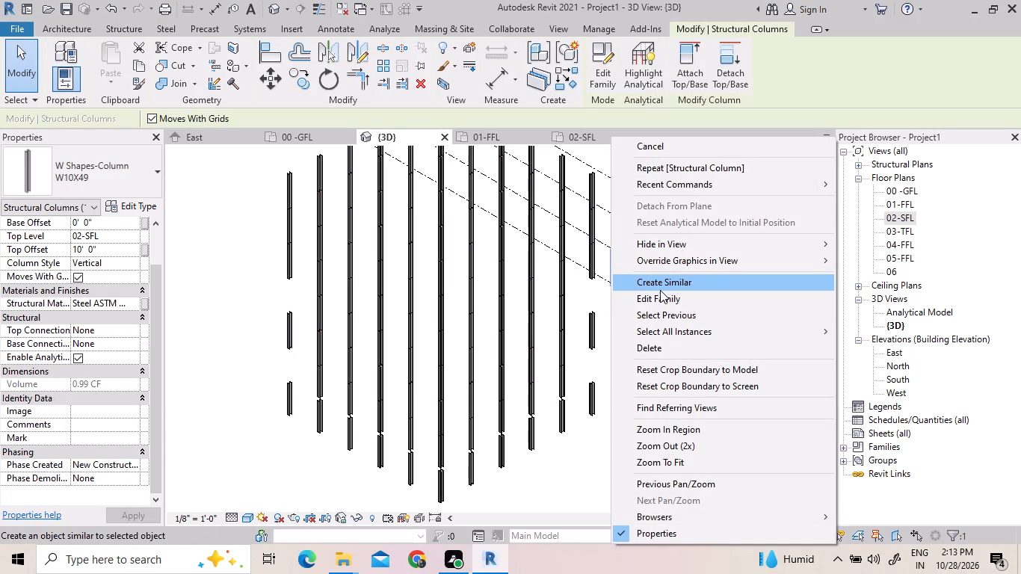
left_click(670, 353)
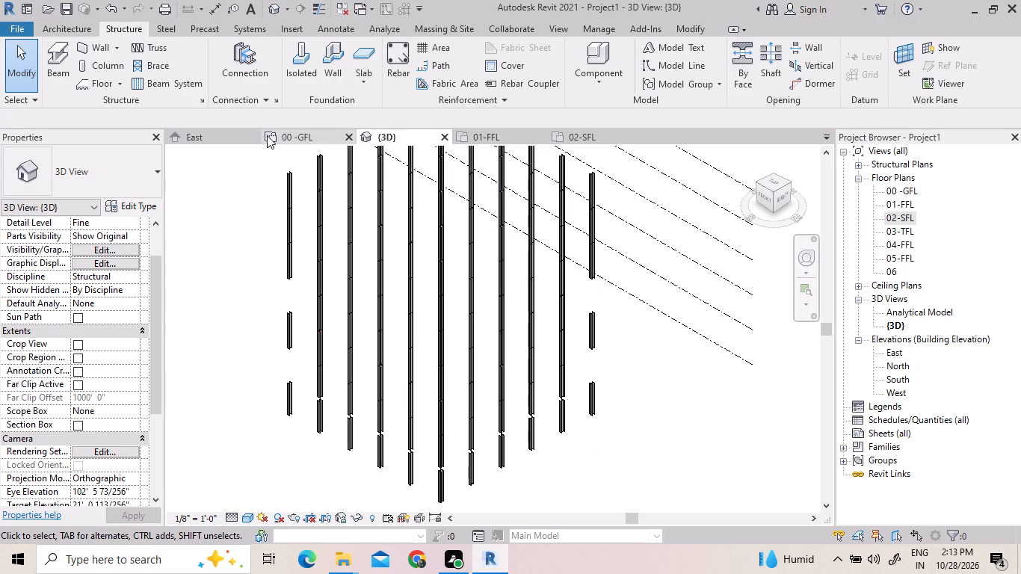
Inspect the 00-GFL floor plan for columns at every intersection of grids 1 to 6 and 14 to 20.
left_click(307, 143)
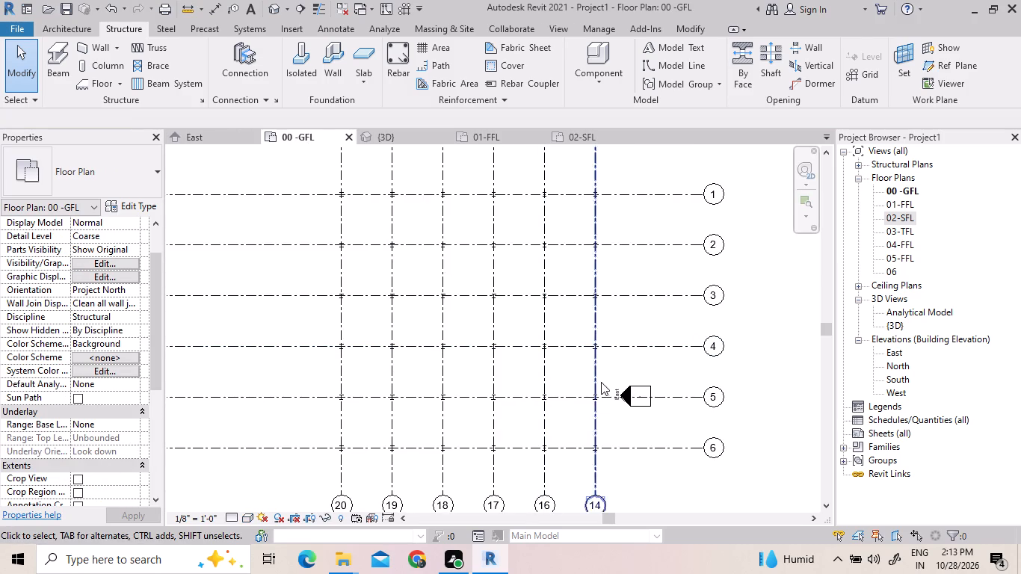
scroll(603, 310, "up", 4)
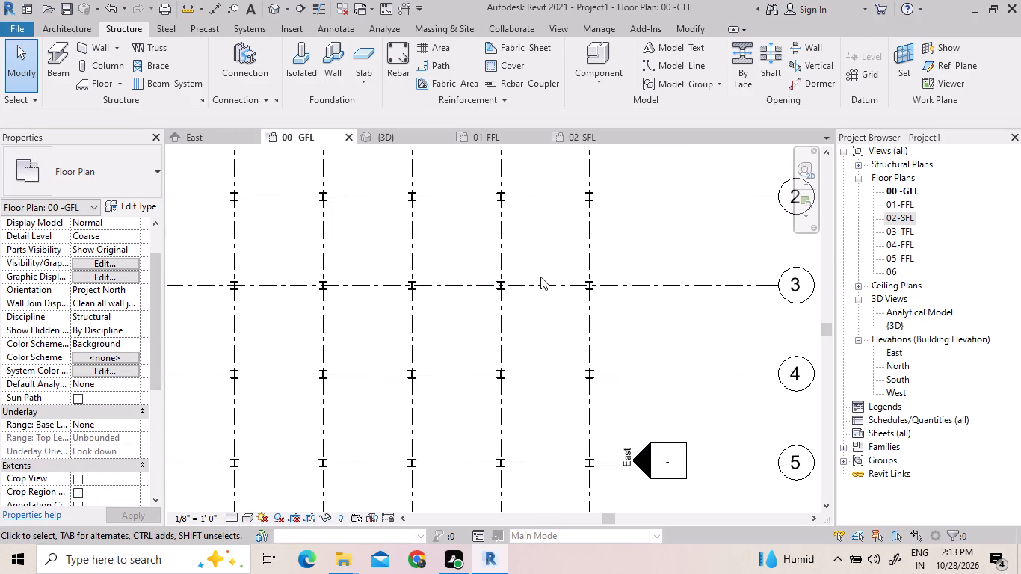
scroll(557, 280, "down", 2)
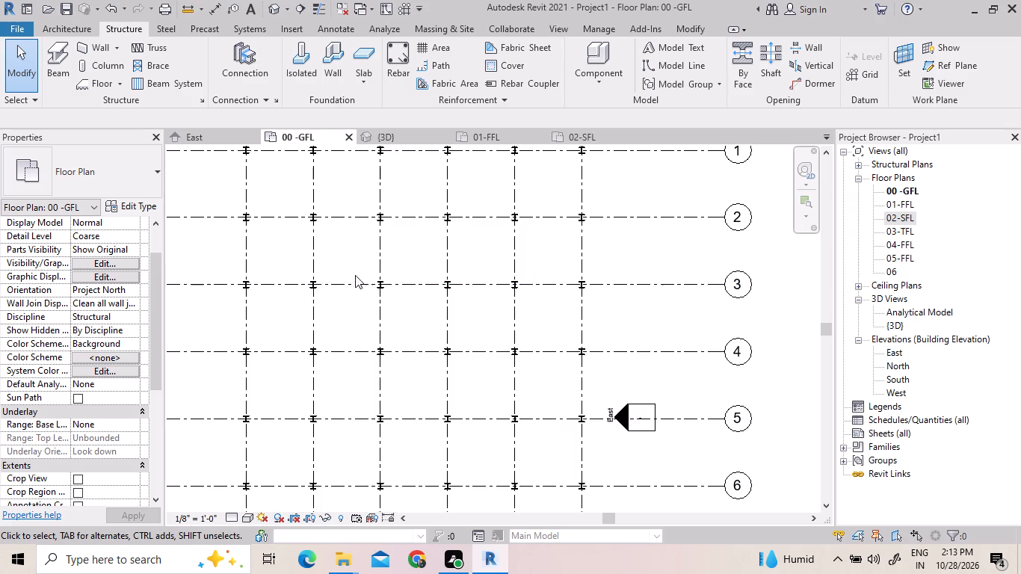
scroll(298, 267, "down", 2)
scroll(324, 449, "up", 4)
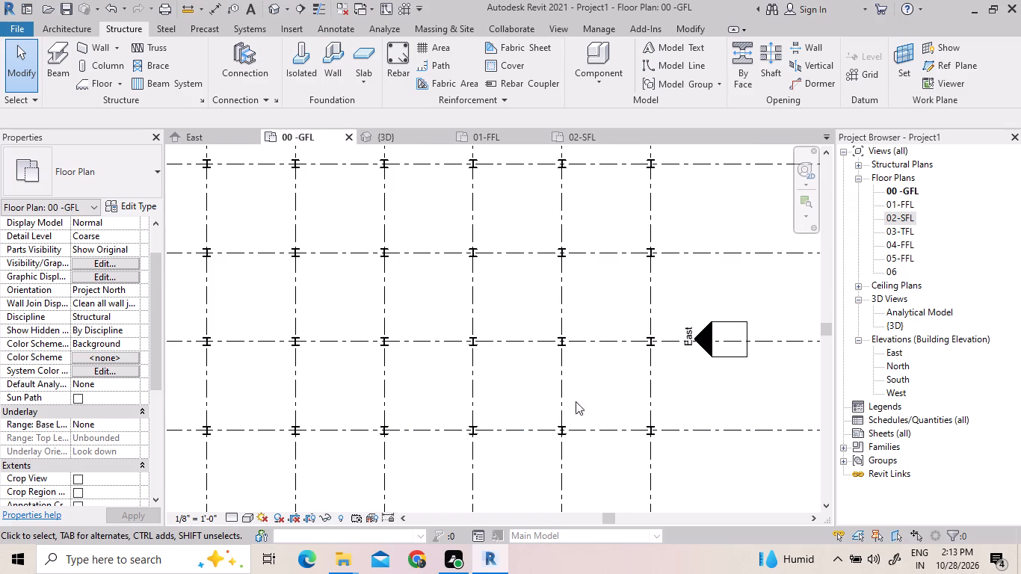
scroll(647, 420, "down", 4)
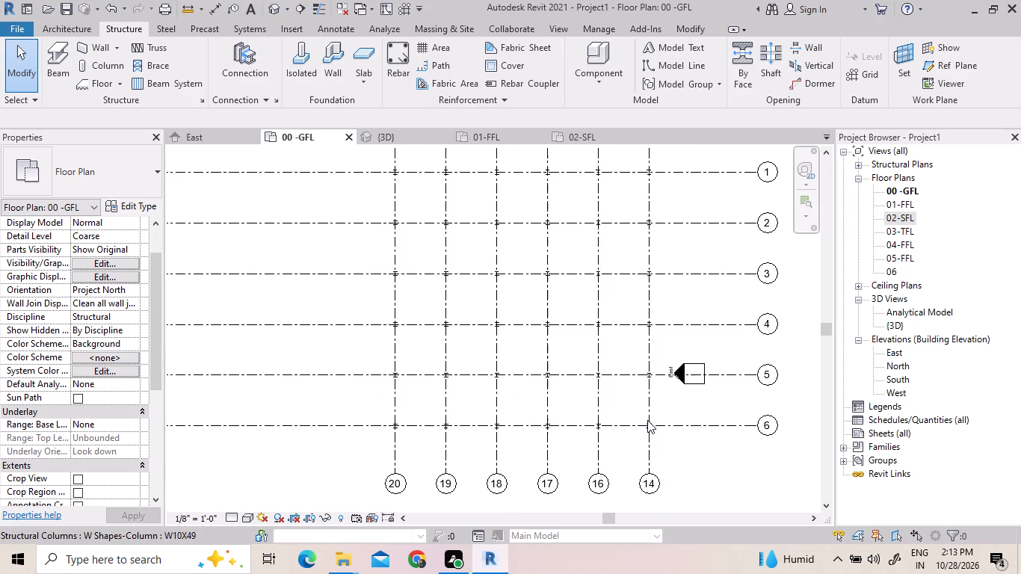
scroll(616, 338, "down", 3)
scroll(682, 208, "up", 4)
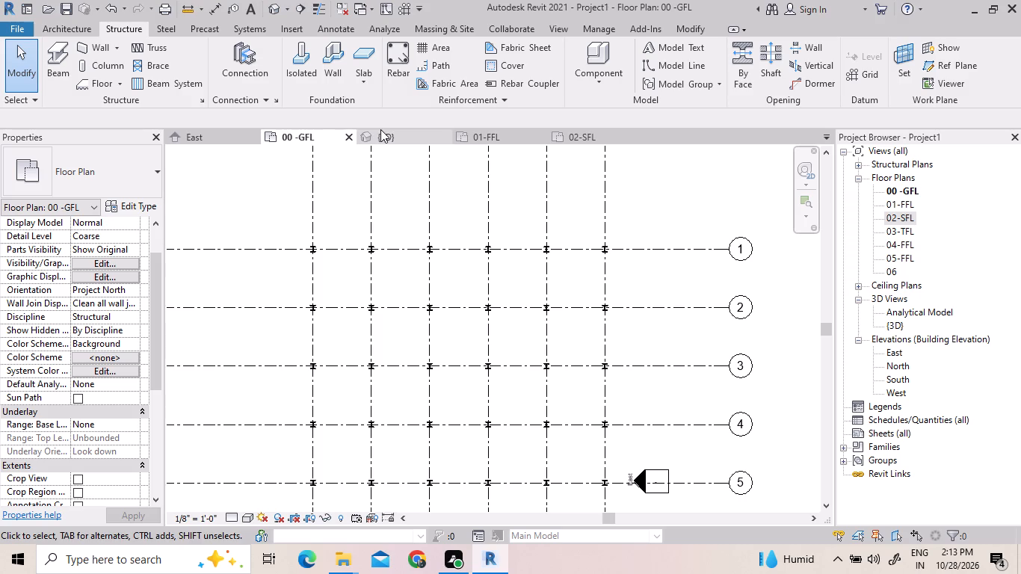
Compare the gaps in the column stacks in the 3D view with the column placement on the 01-FFL floor plan.
left_click(402, 133)
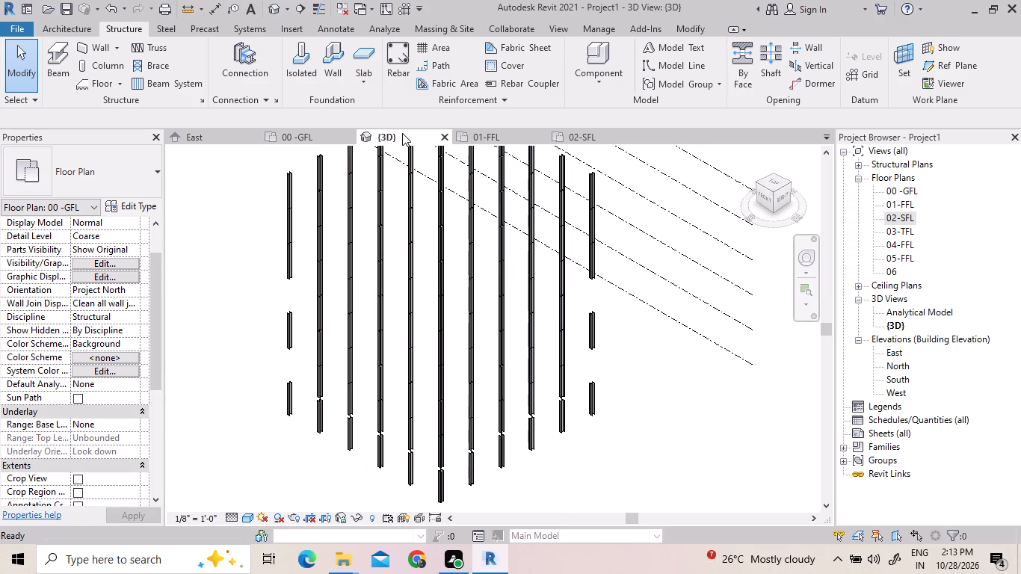
scroll(603, 413, "up", 5)
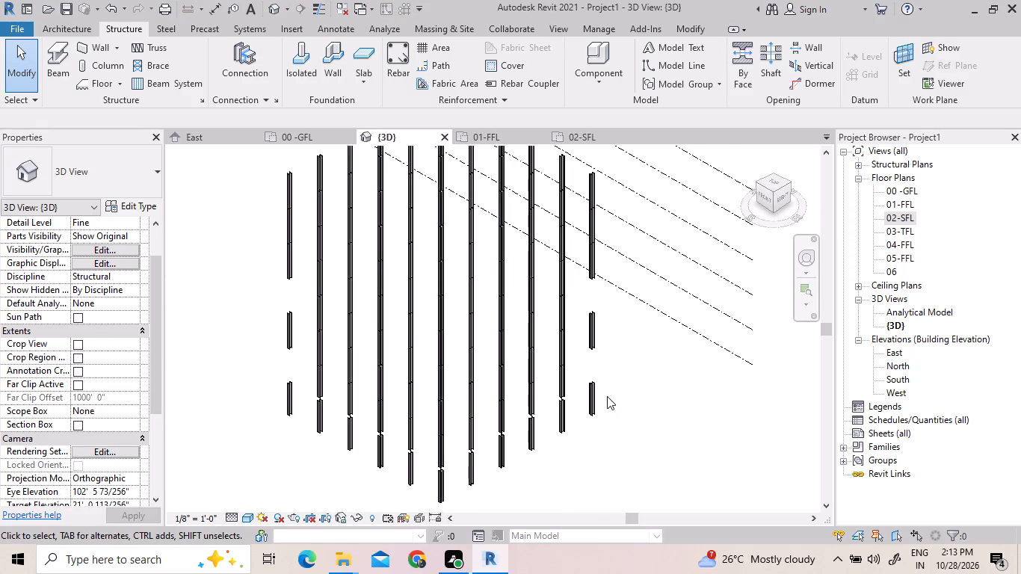
scroll(590, 398, "up", 2)
scroll(590, 398, "down", 5)
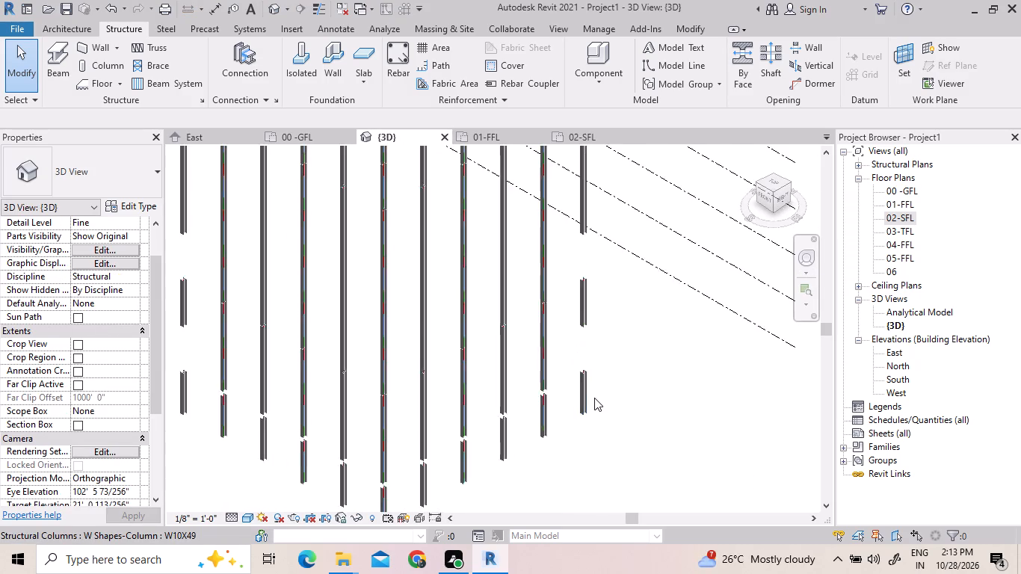
scroll(597, 398, "down", 2)
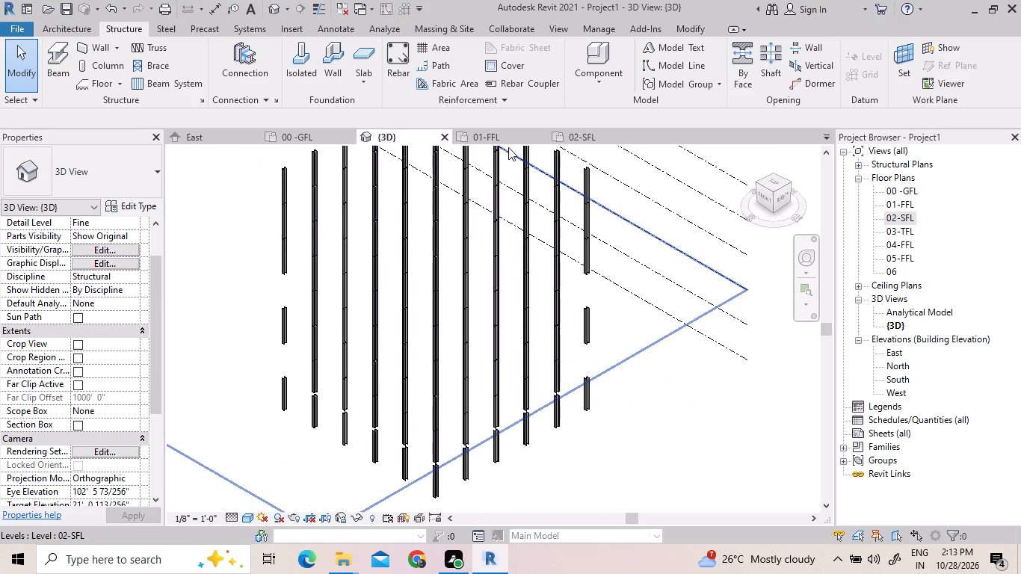
left_click(505, 136)
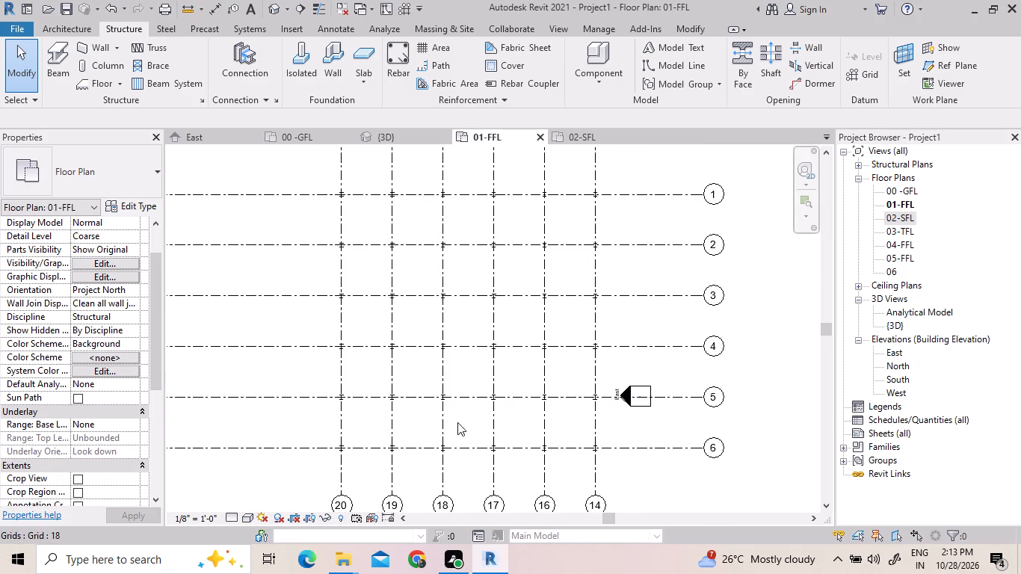
scroll(357, 352, "down", 2)
scroll(423, 453, "up", 4)
scroll(401, 327, "up", 3)
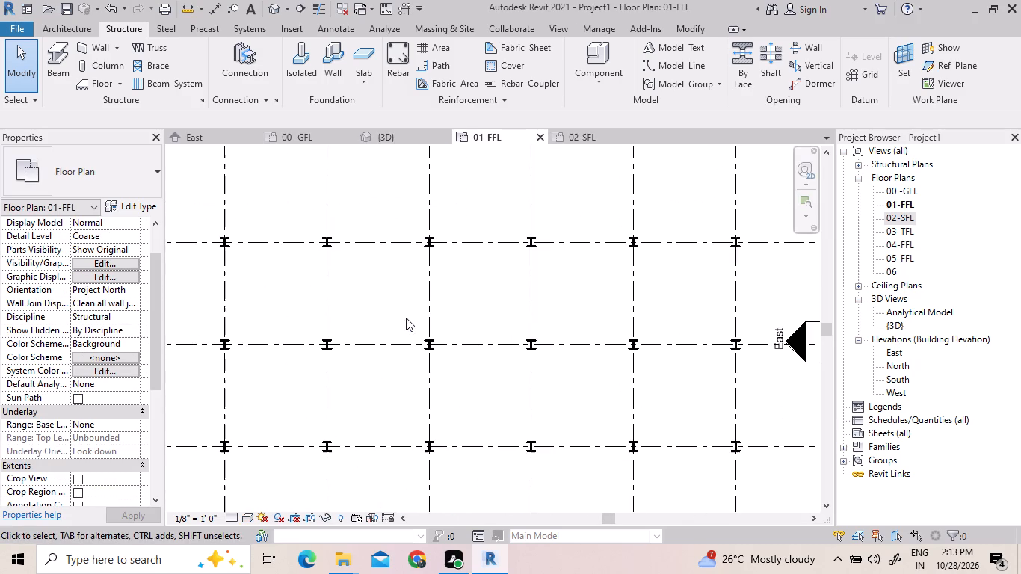
scroll(459, 368, "up", 2)
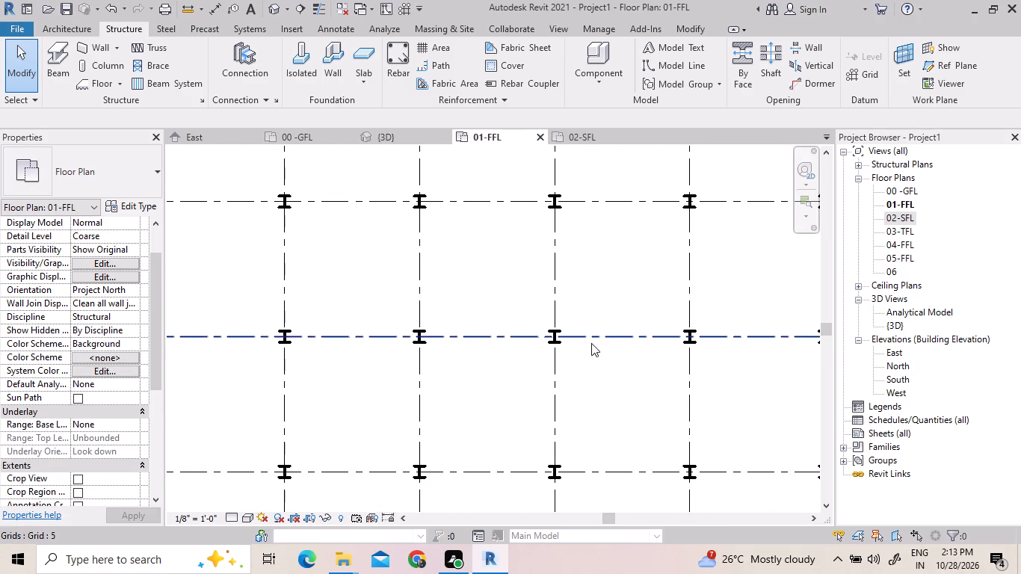
Inspect the column placement at the grid intersections on the 01-FFL, 02-SFL and 00-GFL floor plans.
scroll(591, 343, "down", 3)
scroll(831, 333, "up", 3)
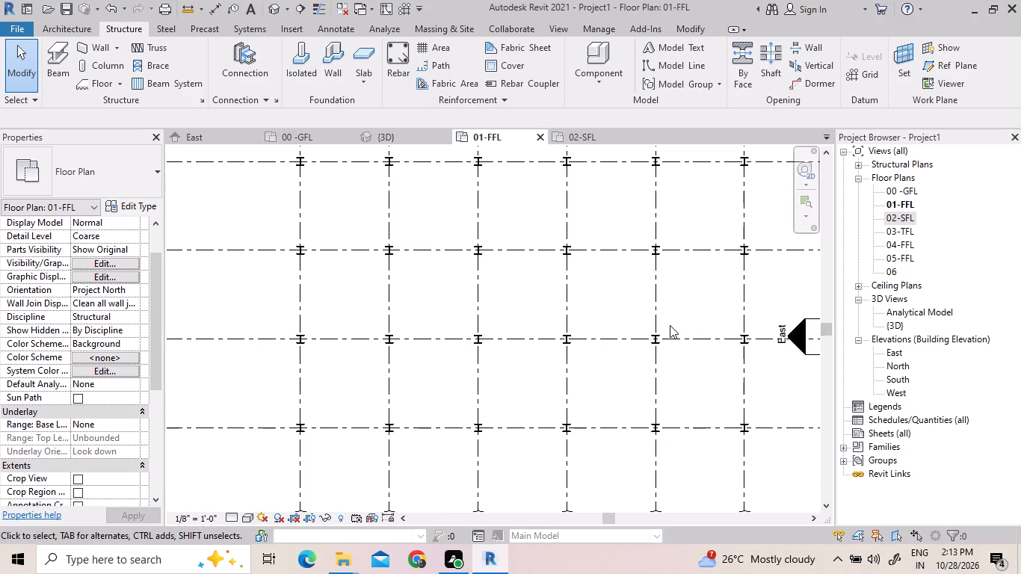
scroll(670, 326, "up", 5)
right_click(670, 326)
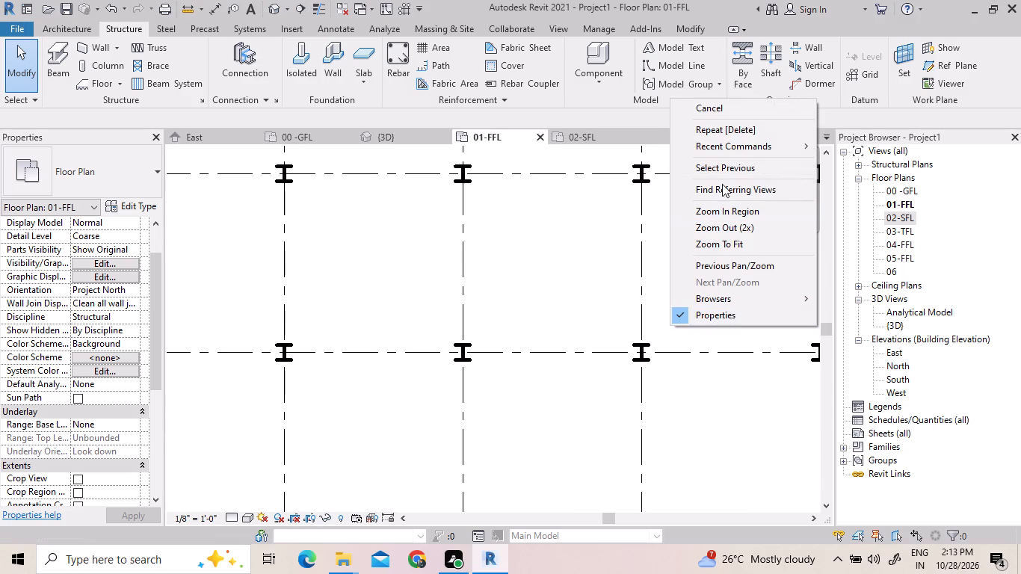
key("Escape")
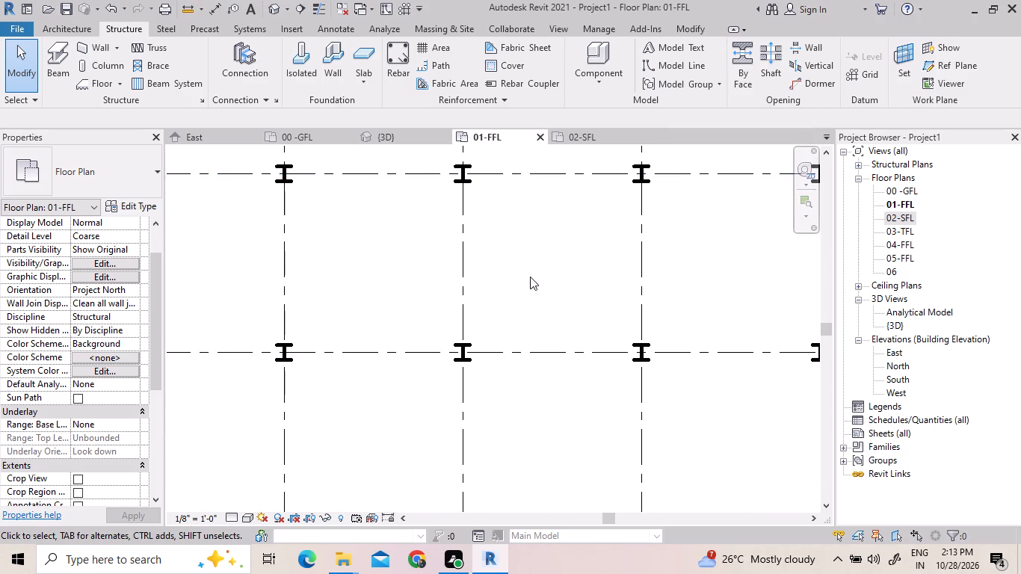
scroll(505, 327, "down", 5)
left_click(590, 138)
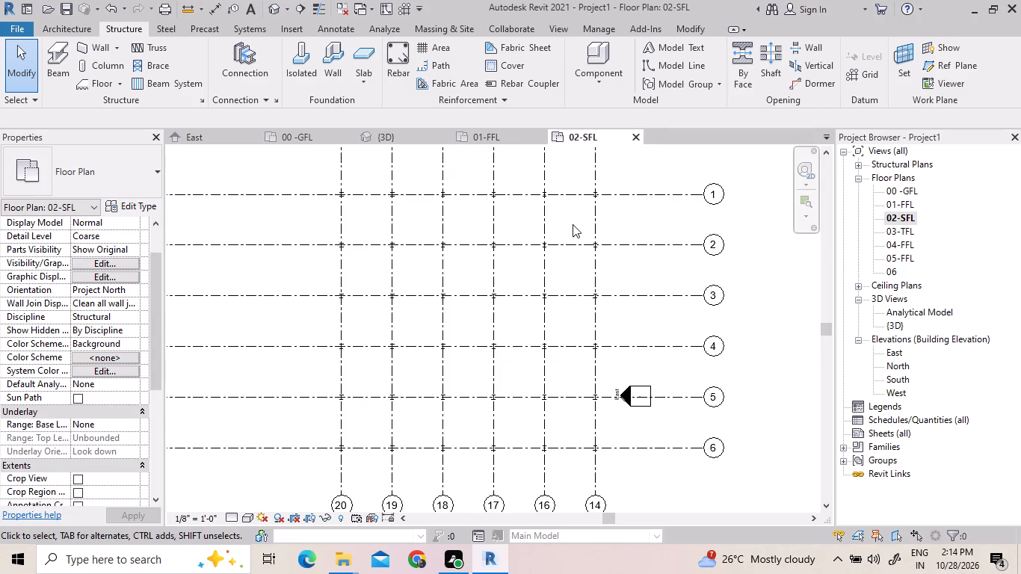
left_click(306, 146)
left_click(297, 132)
Turn off Moves With Grids for the W10X49 column directly above the upper gap in the right-hand outer corner stack in 3D.
left_click(393, 138)
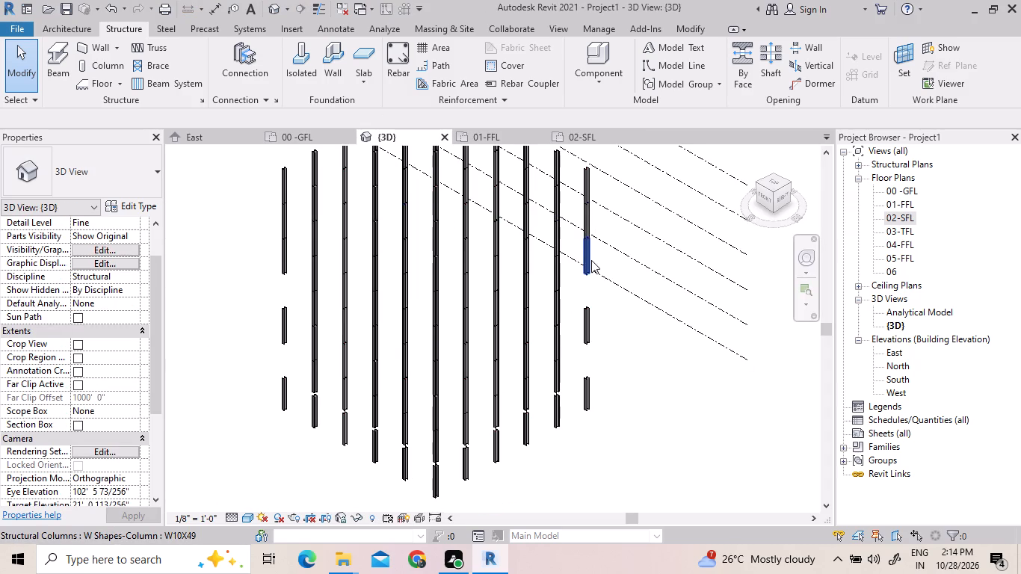
left_click(591, 261)
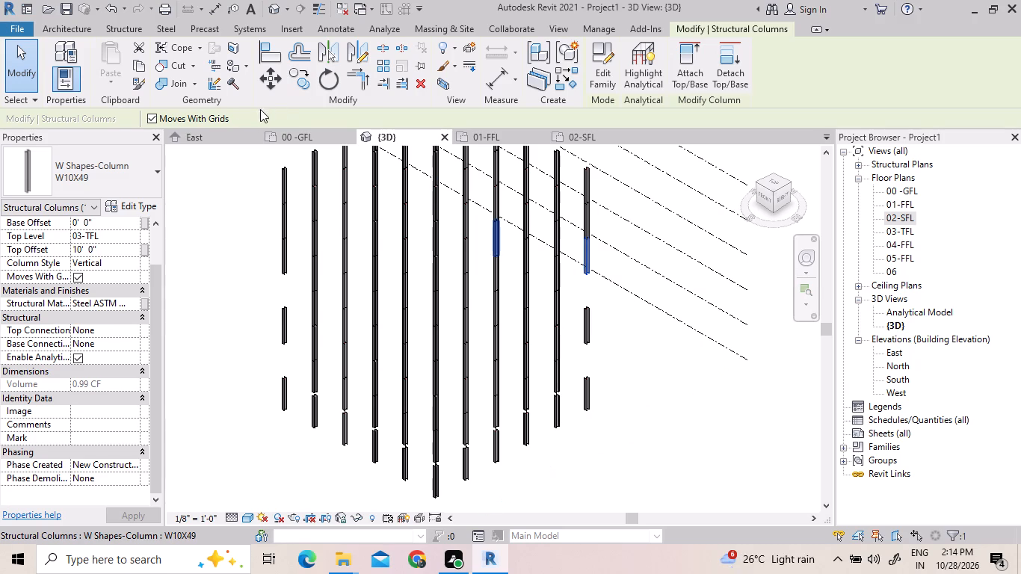
left_click(203, 115)
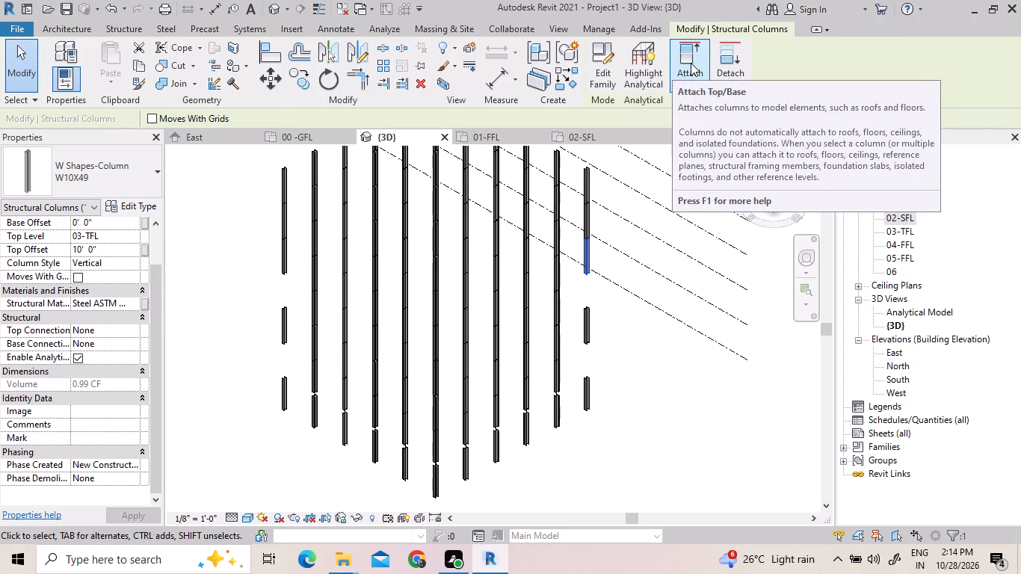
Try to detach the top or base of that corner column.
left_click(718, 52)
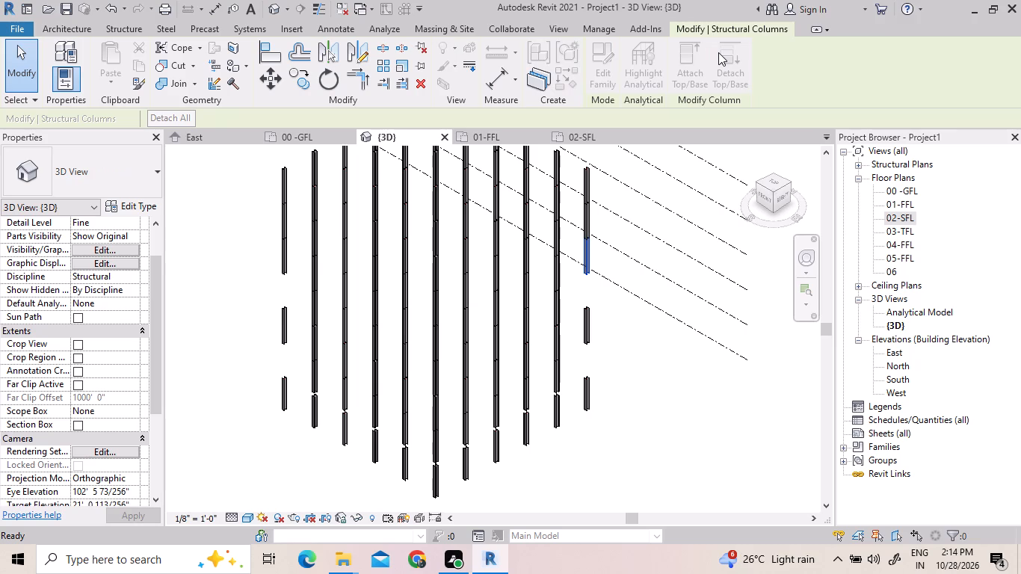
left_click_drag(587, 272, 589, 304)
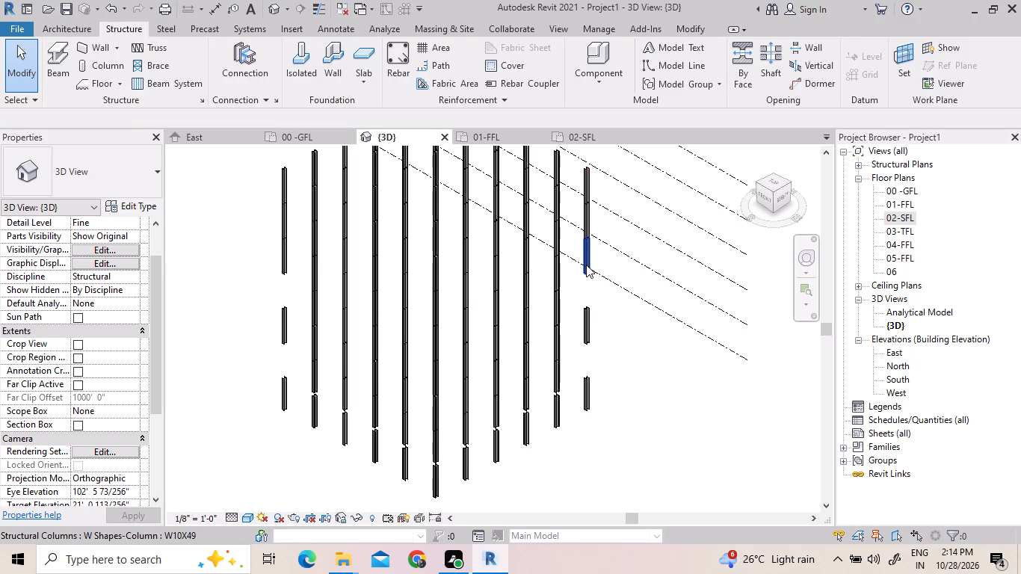
Move the corner column with top level 03-TFL down the gap to sit on the column below it.
left_click(586, 264)
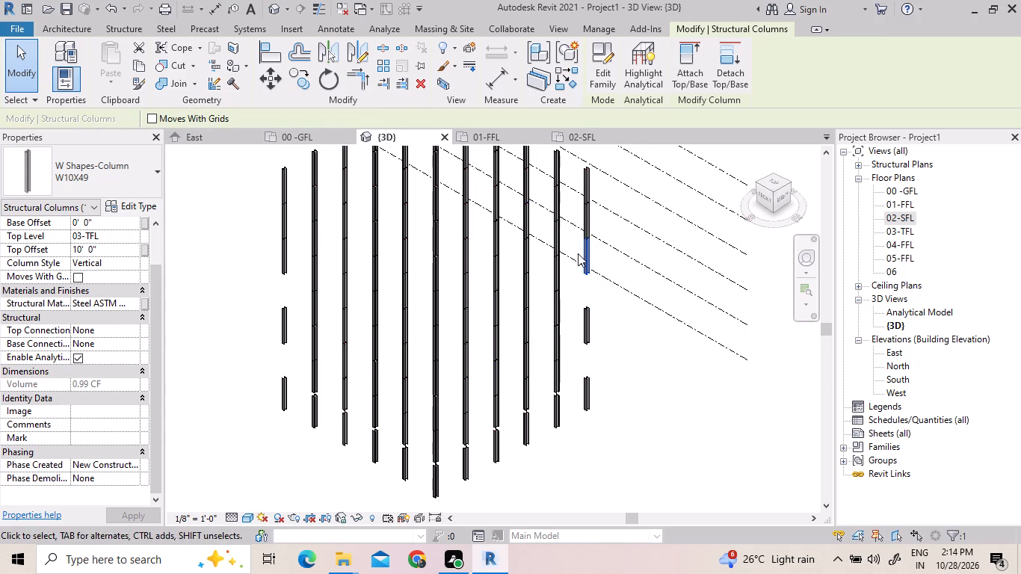
scroll(593, 276, "up", 12)
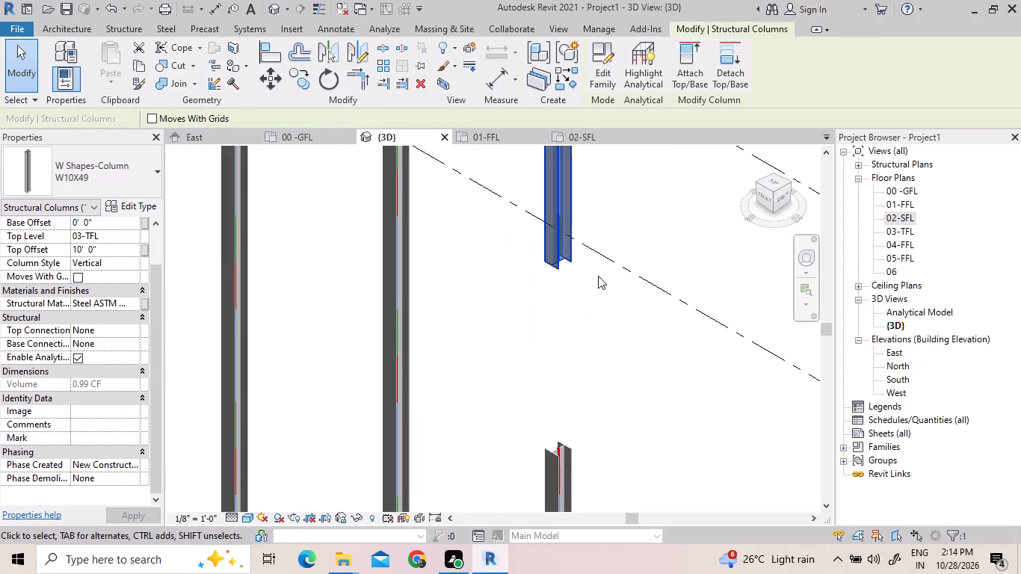
scroll(573, 271, "up", 5)
left_click_drag(544, 246, 543, 328)
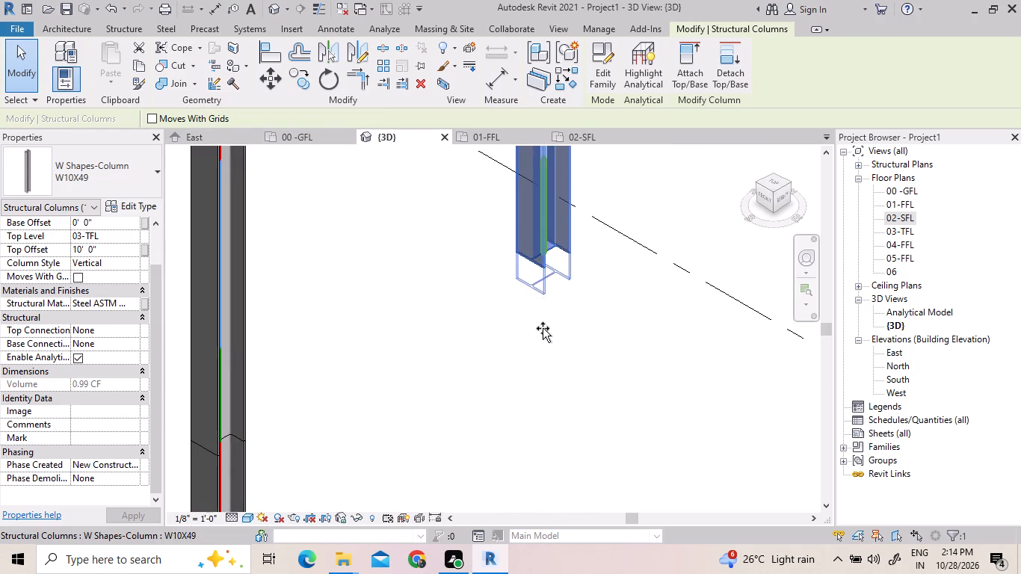
left_click_drag(543, 328, 554, 382)
scroll(549, 386, "down", 10)
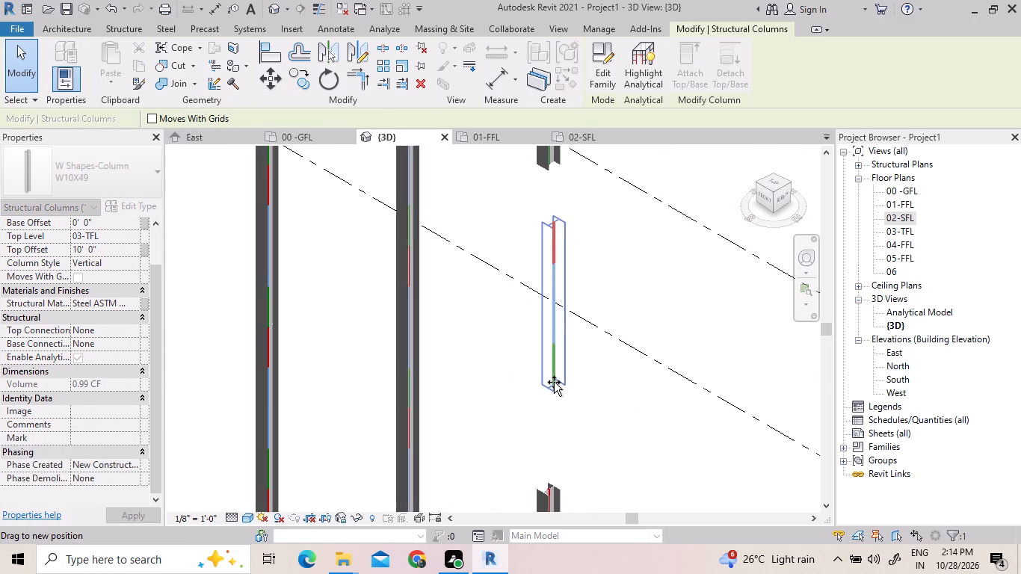
left_click_drag(554, 382, 548, 425)
scroll(554, 382, "down", 3)
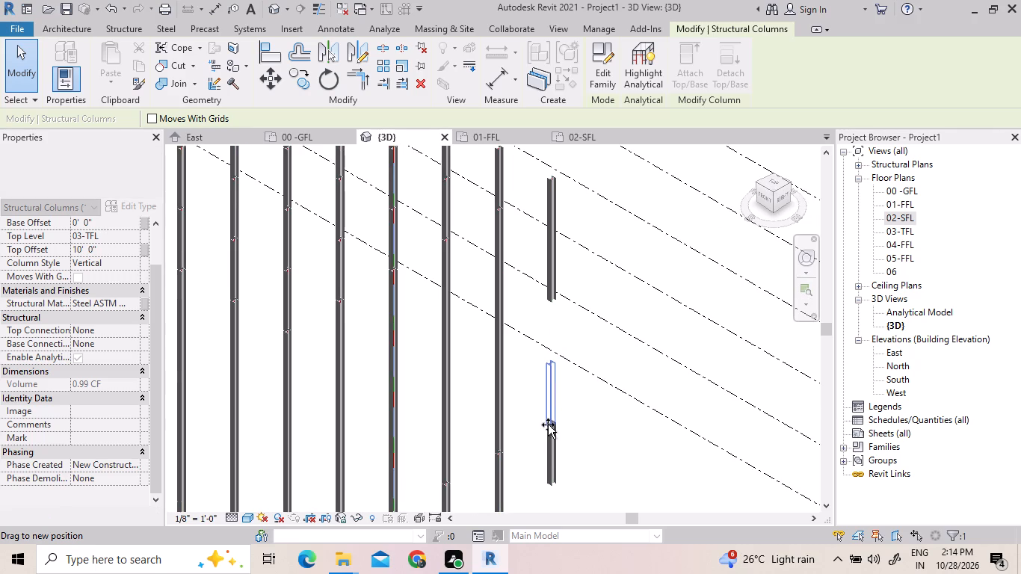
left_click_drag(548, 425, 552, 423)
Fine-tune the moved column's position so its base lines up with the top of the column beneath it.
scroll(552, 430, "up", 2)
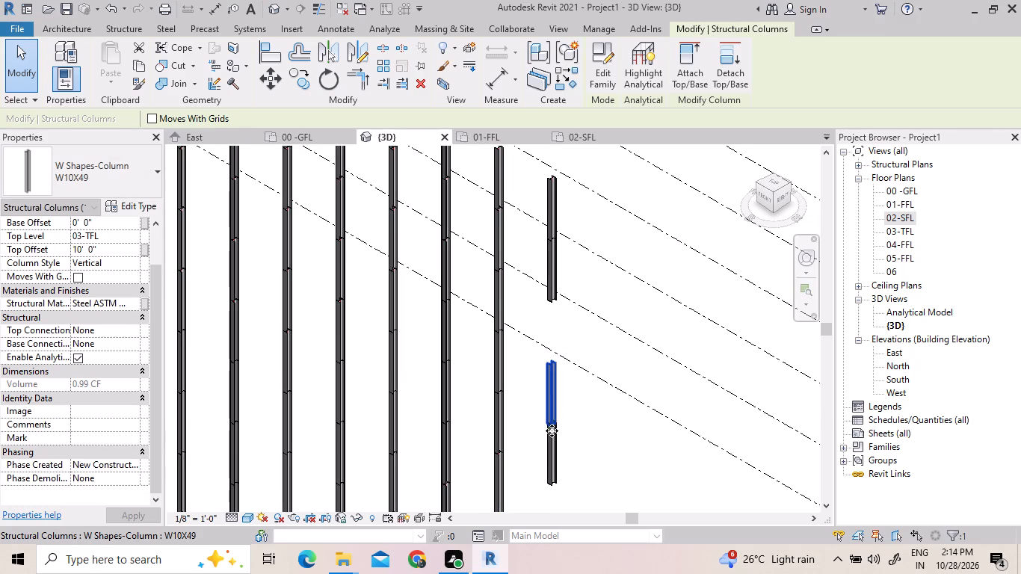
scroll(552, 430, "up", 16)
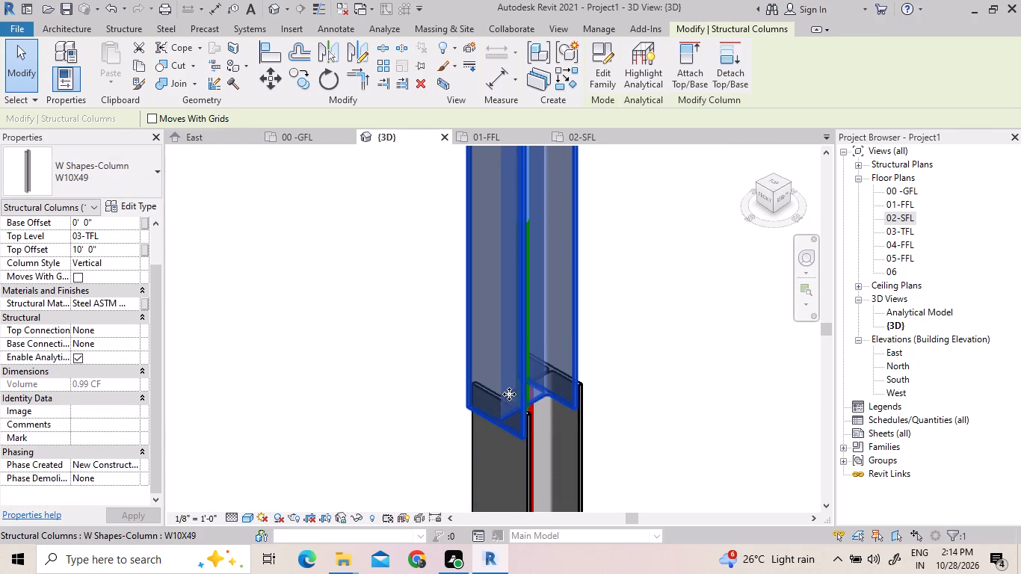
left_click(512, 394)
left_click_drag(526, 400, 542, 381)
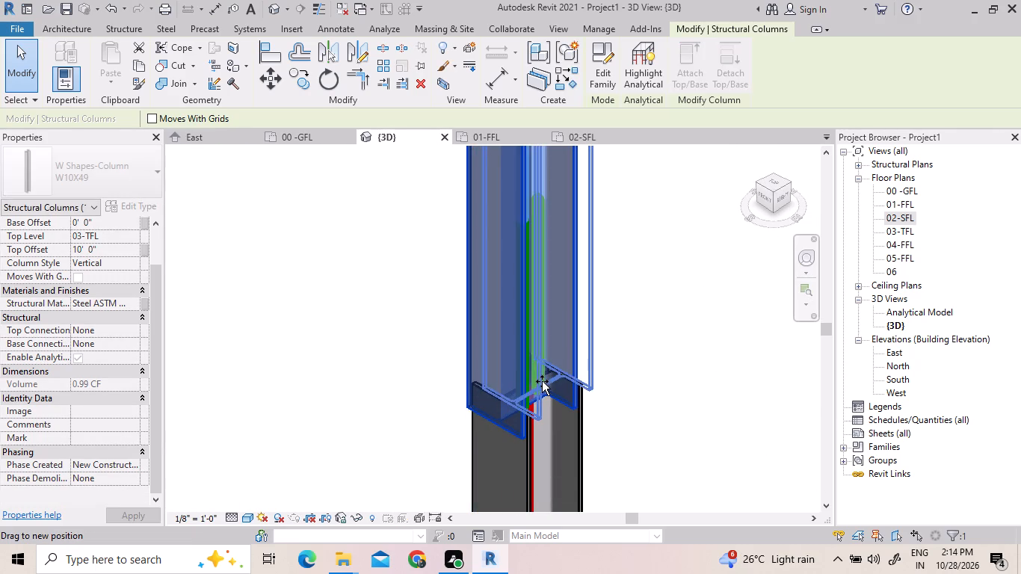
left_click_drag(542, 381, 534, 374)
key("F8")
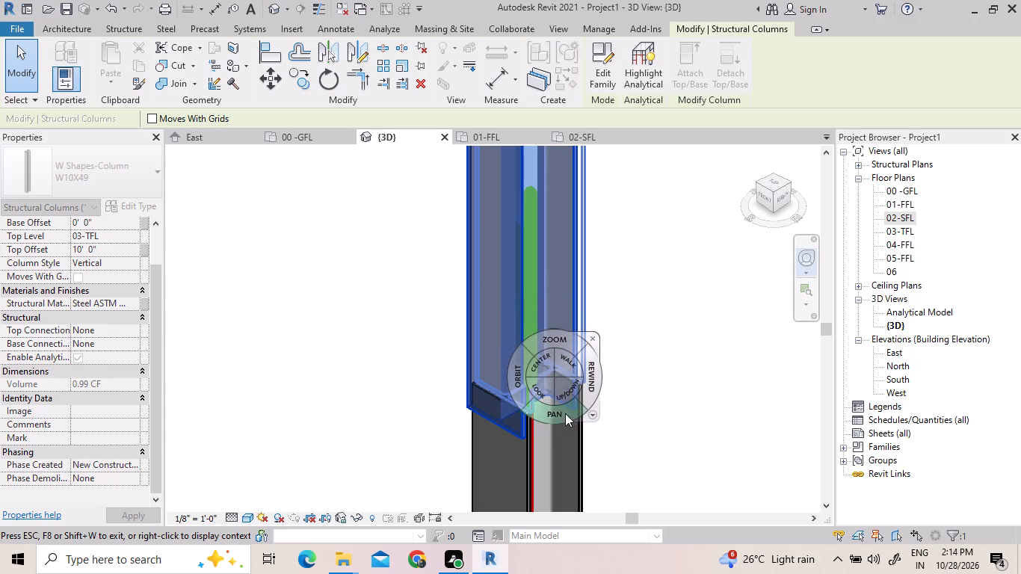
key("Escape")
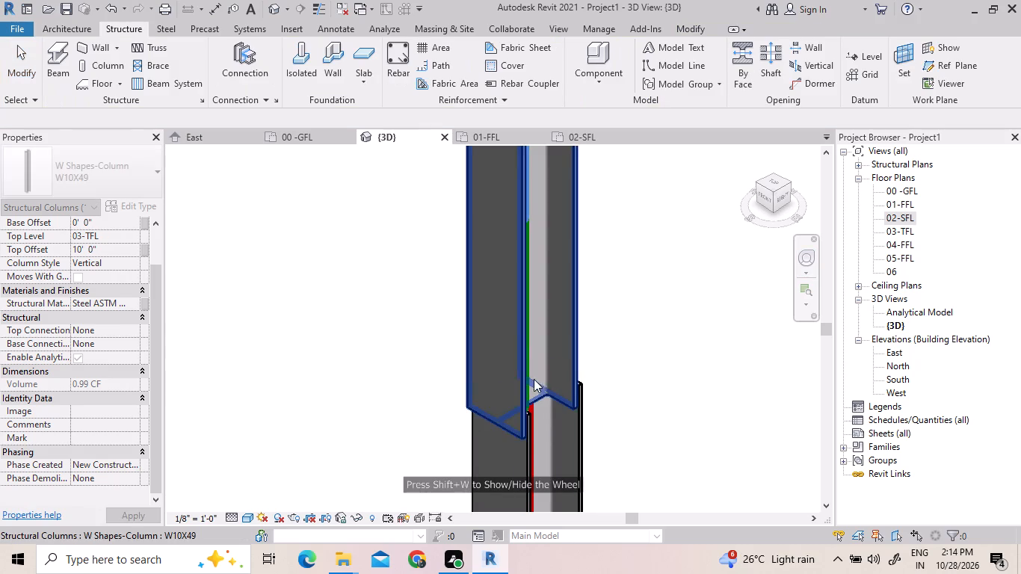
scroll(578, 386, "up", 11)
key("Escape")
scroll(576, 386, "down", 2)
left_click_drag(577, 368, 580, 338)
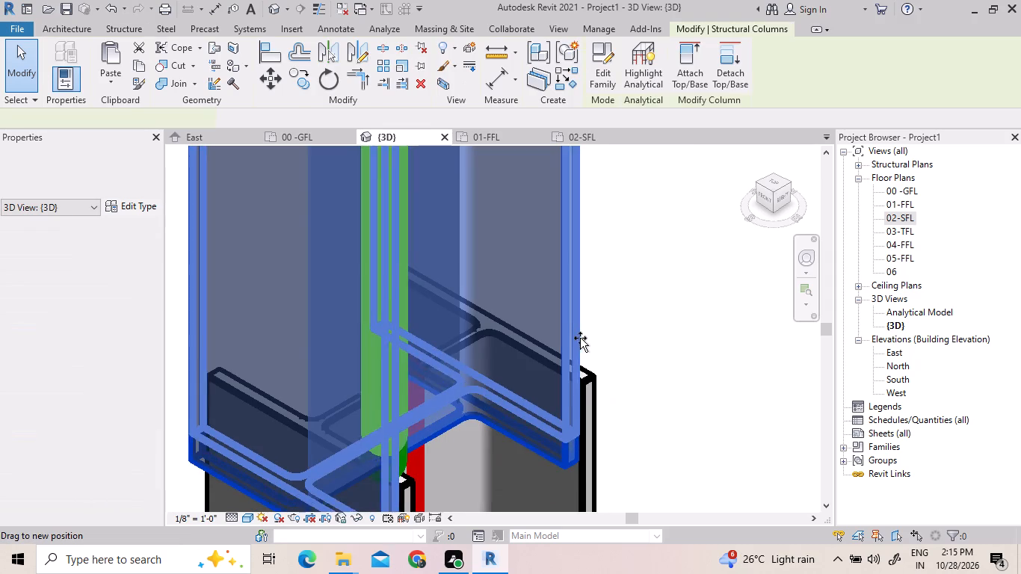
left_click_drag(580, 338, 587, 269)
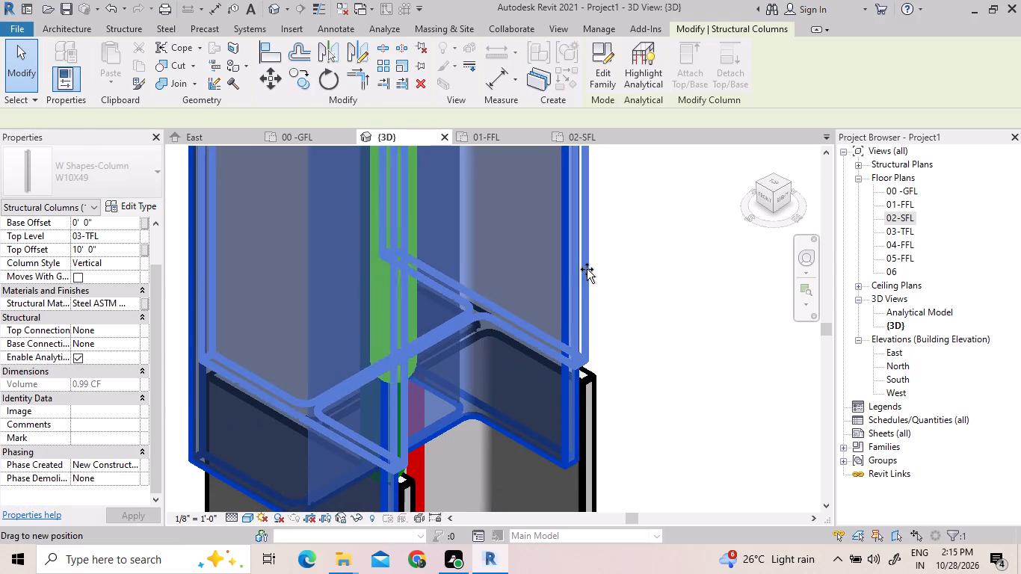
left_click_drag(587, 269, 590, 269)
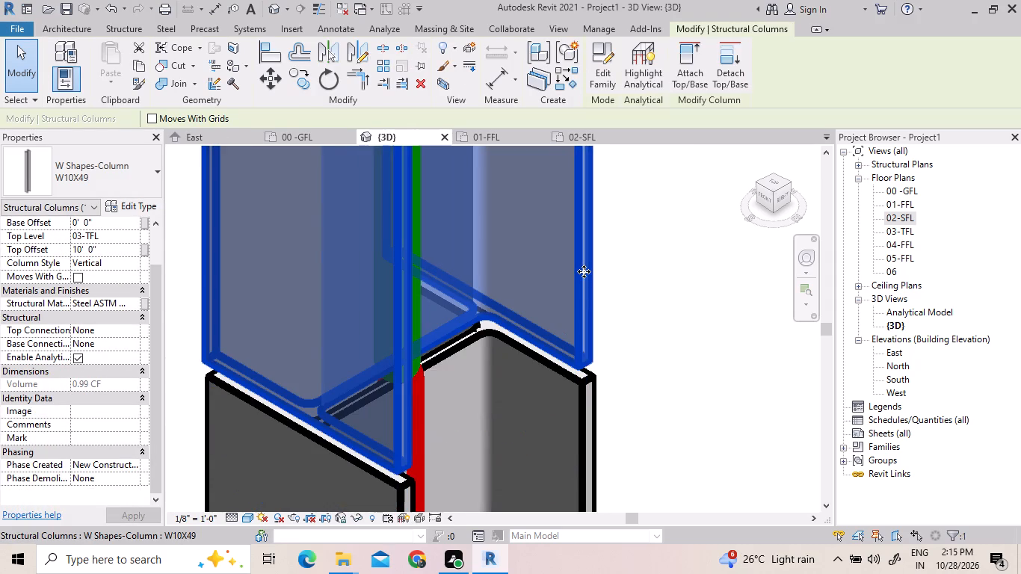
middle_click_drag(583, 271, 579, 293)
left_click_drag(577, 294, 581, 309)
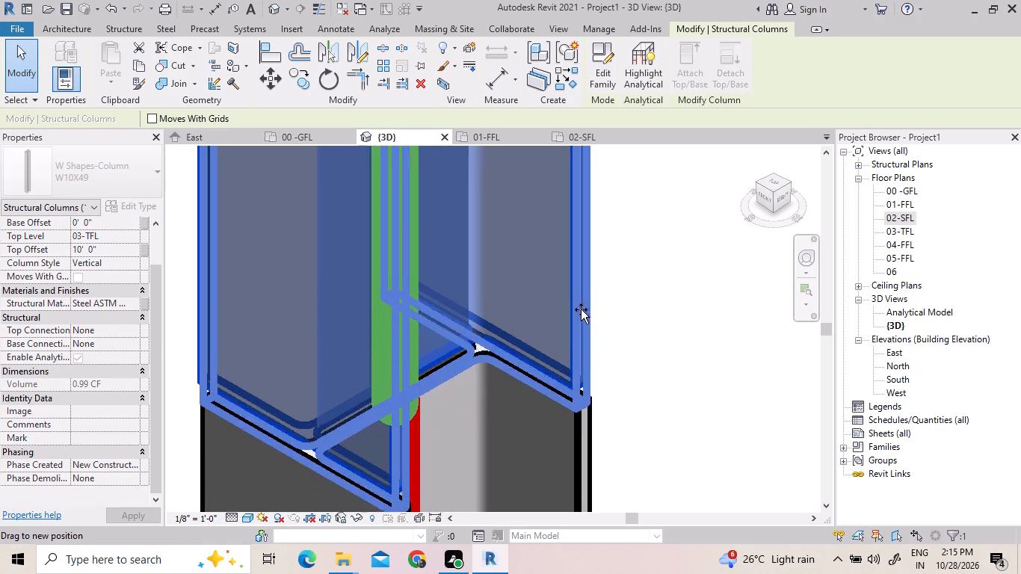
left_click_drag(581, 309, 584, 306)
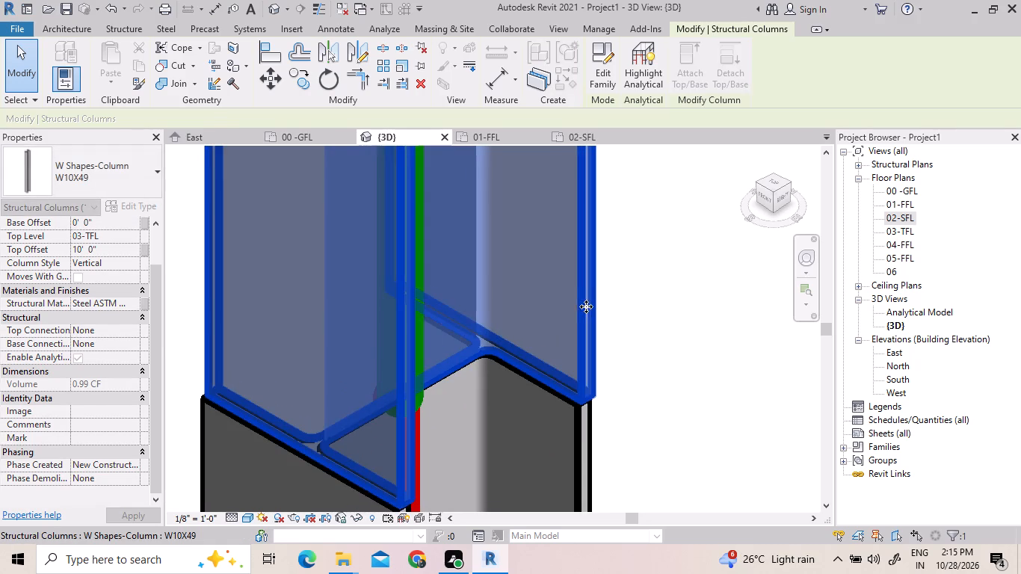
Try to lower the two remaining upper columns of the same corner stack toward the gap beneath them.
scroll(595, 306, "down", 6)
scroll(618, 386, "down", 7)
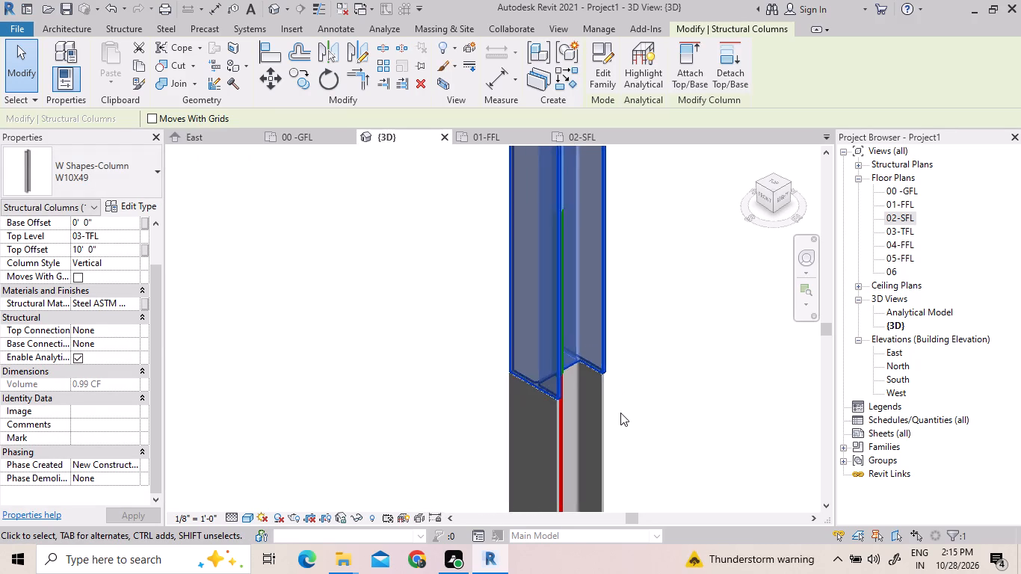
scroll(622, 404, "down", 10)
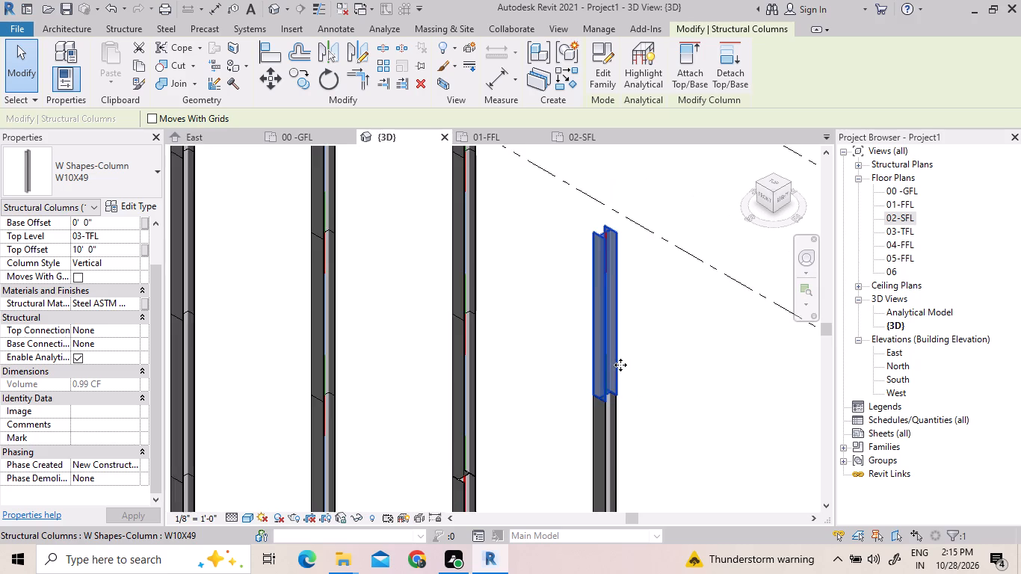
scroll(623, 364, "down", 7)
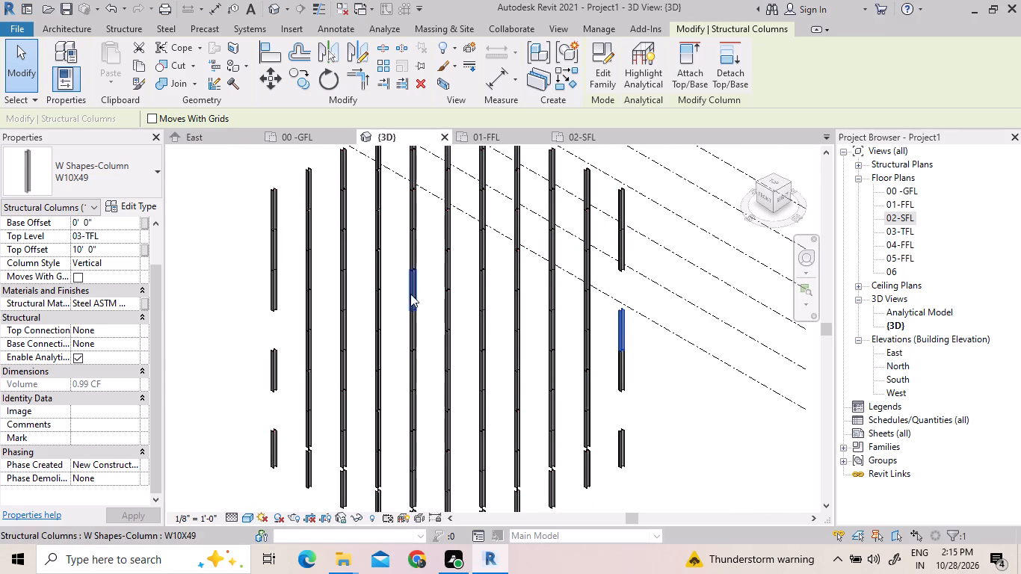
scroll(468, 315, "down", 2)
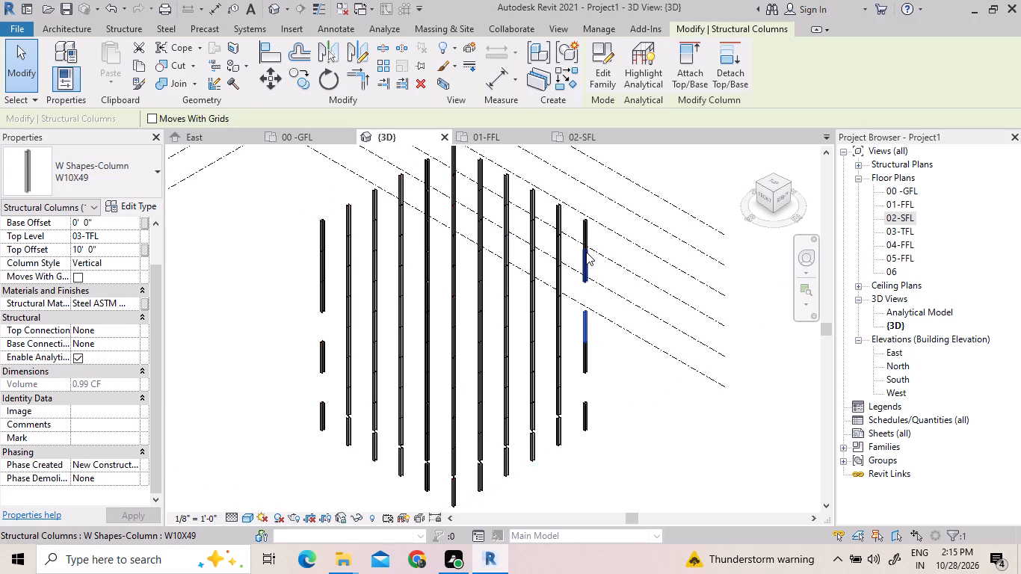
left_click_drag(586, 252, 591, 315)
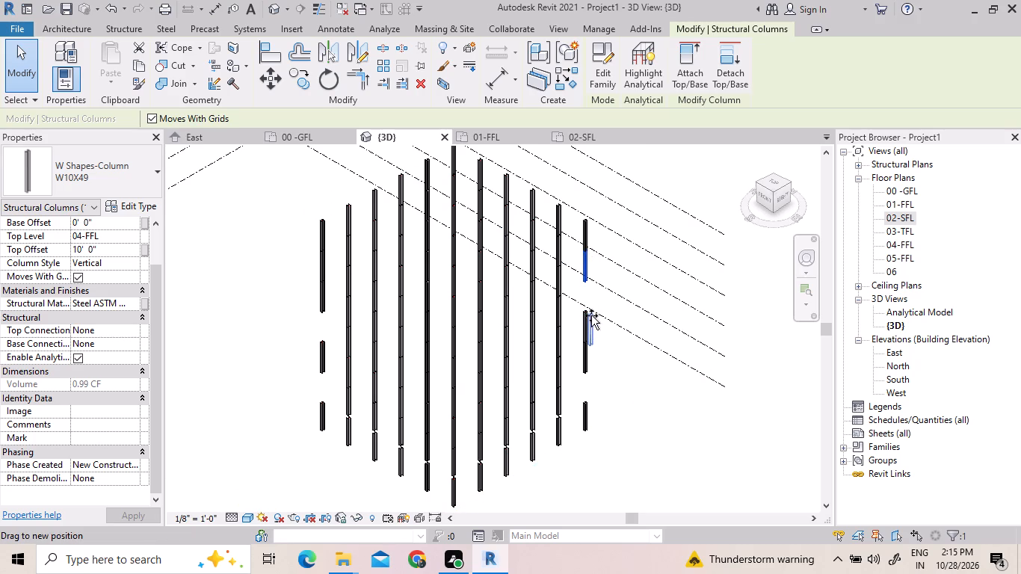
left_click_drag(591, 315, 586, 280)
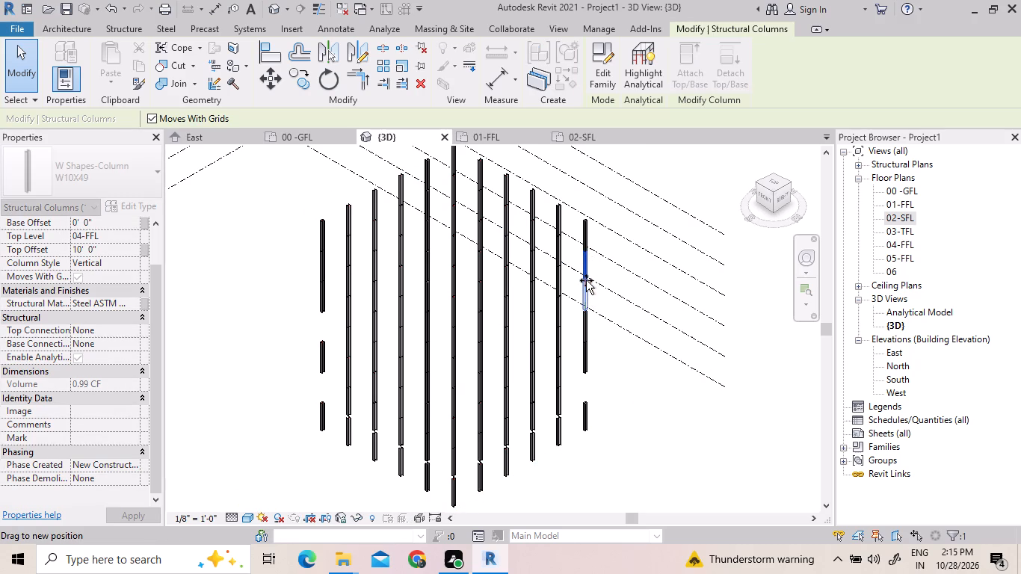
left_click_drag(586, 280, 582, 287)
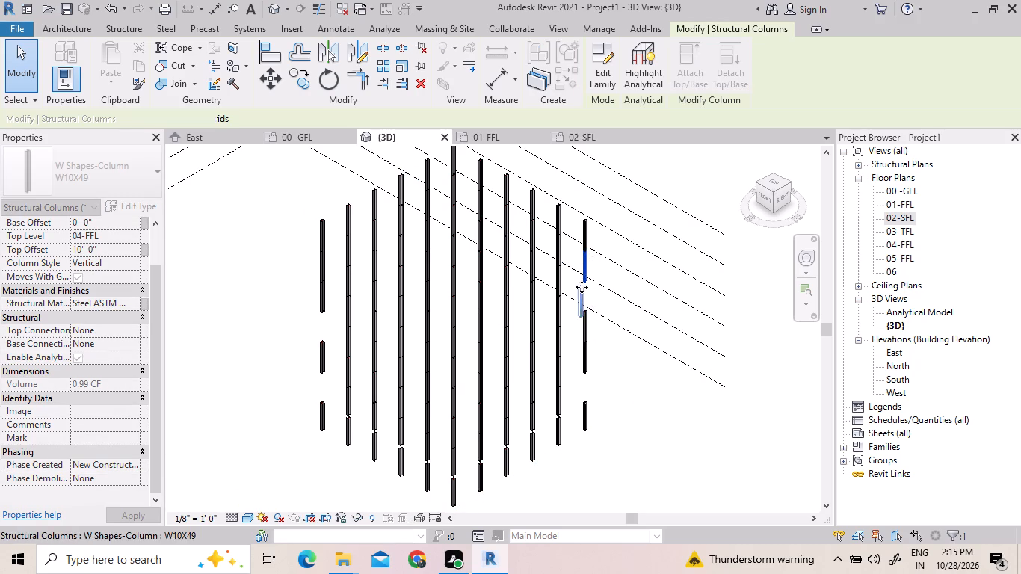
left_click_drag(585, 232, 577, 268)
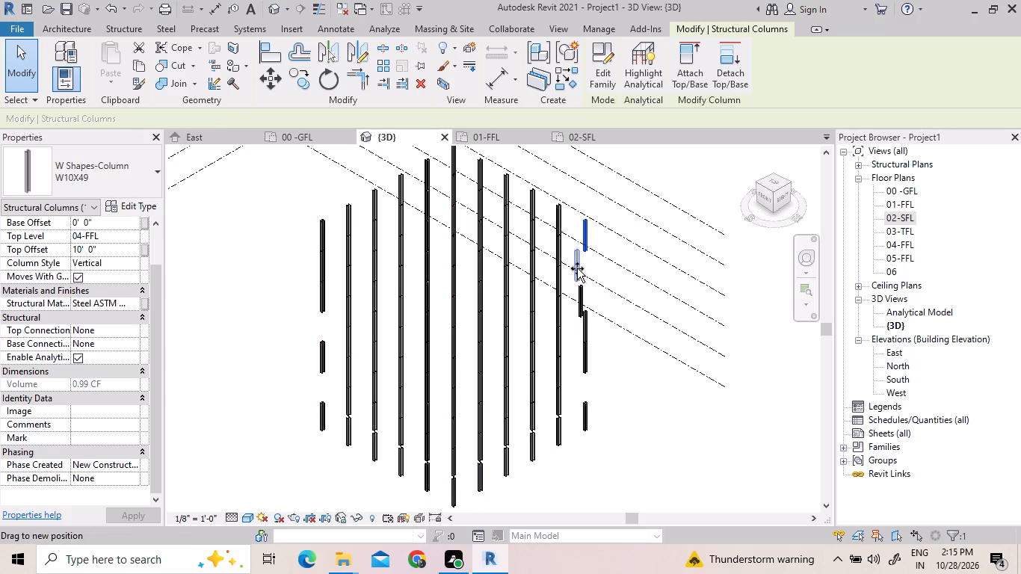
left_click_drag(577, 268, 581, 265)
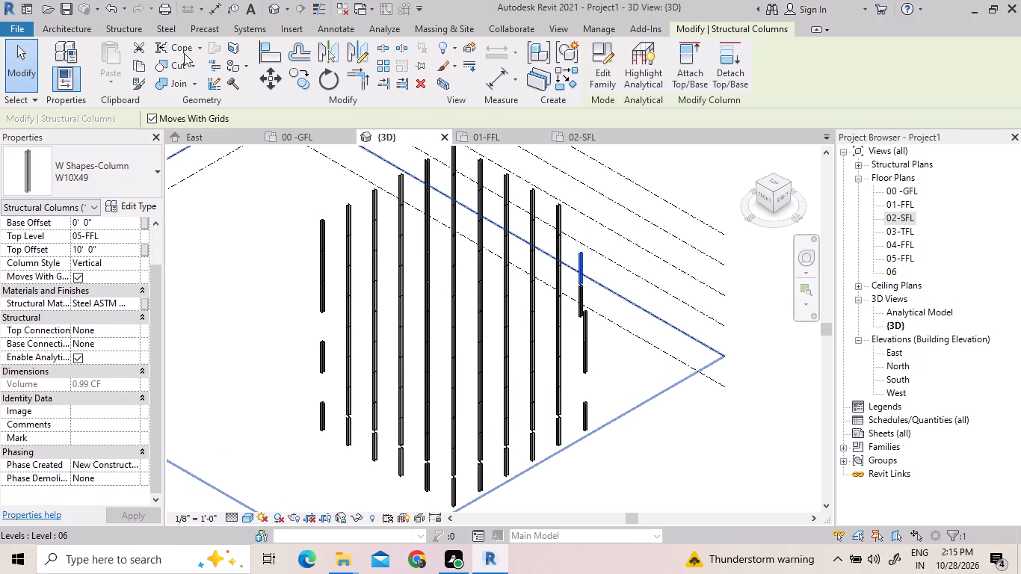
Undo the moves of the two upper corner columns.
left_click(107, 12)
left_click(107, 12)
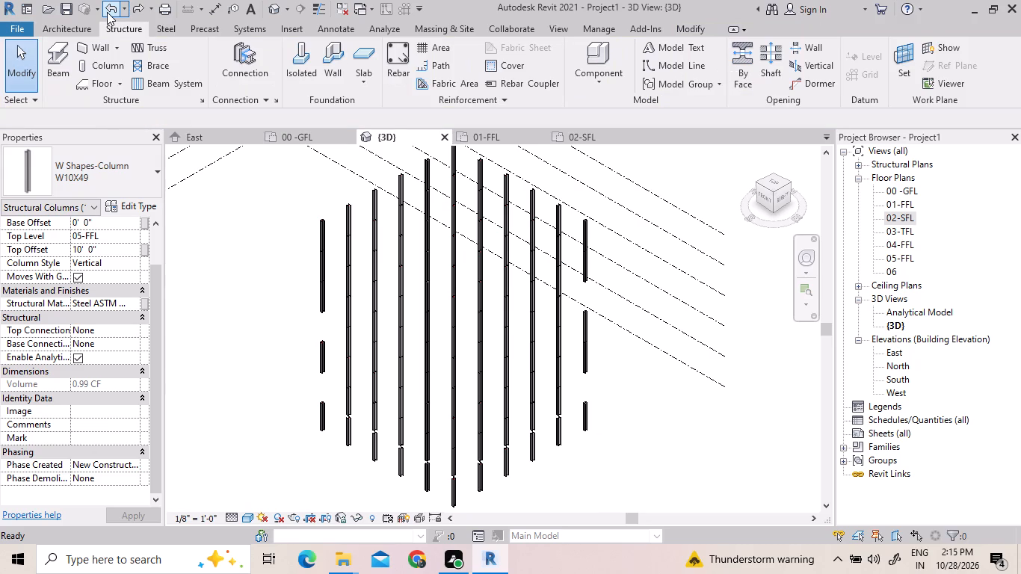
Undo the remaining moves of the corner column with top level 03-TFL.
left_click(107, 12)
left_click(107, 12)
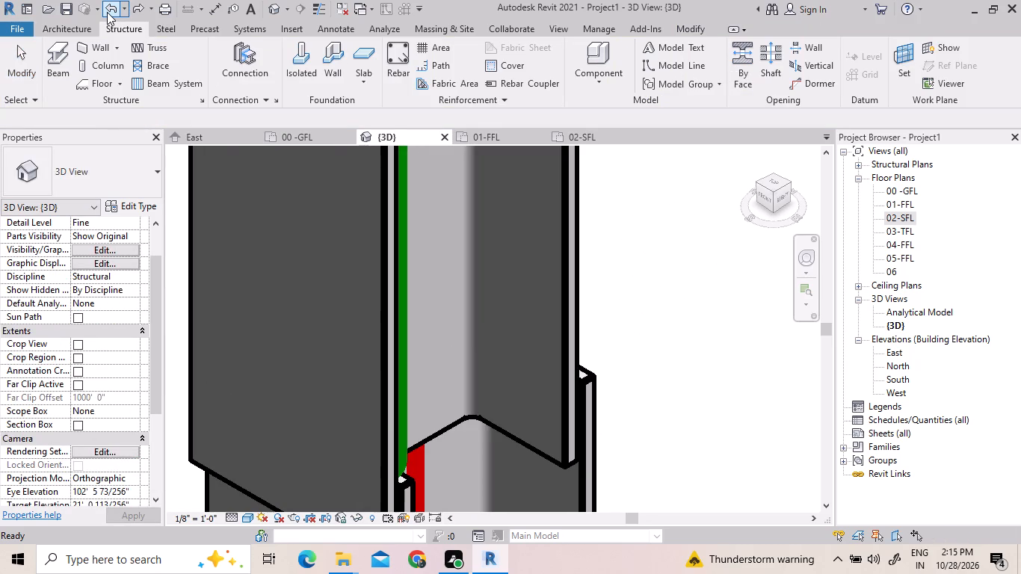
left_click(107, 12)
Examine the gaps in the column stacks in the 3D view, and open the East elevation.
scroll(429, 263, "down", 4)
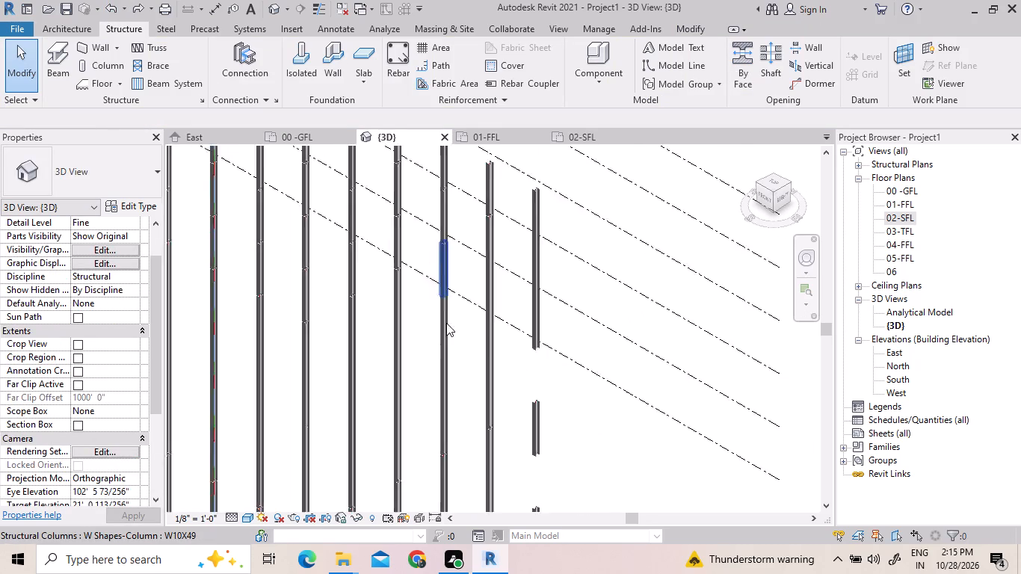
scroll(478, 320, "down", 3)
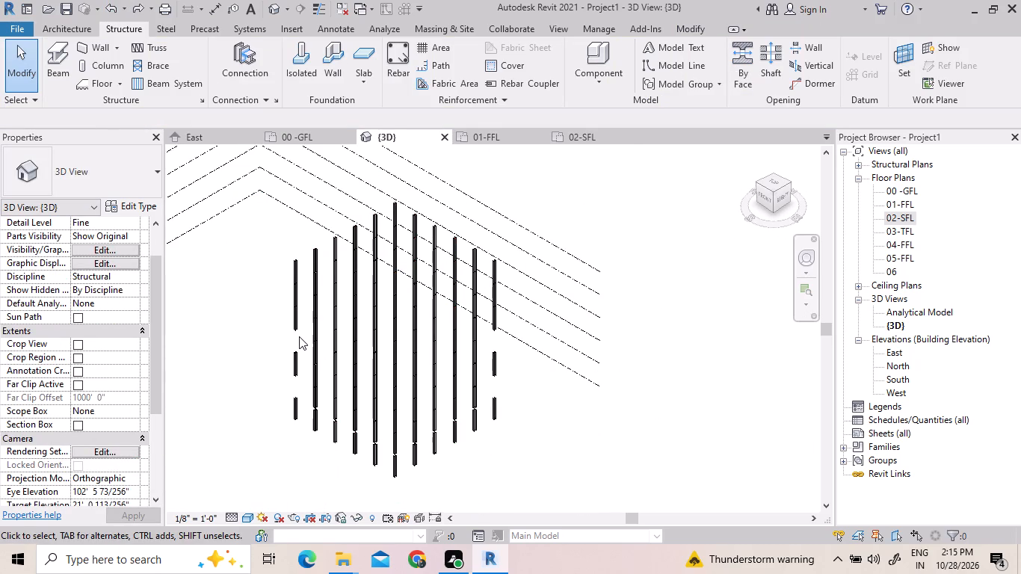
scroll(369, 461, "up", 9)
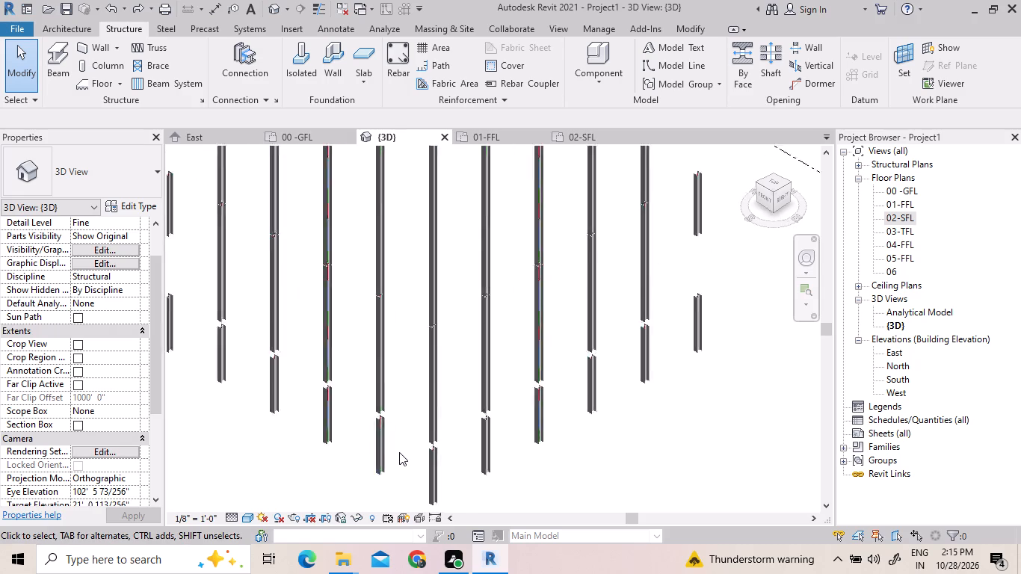
scroll(399, 452, "up", 2)
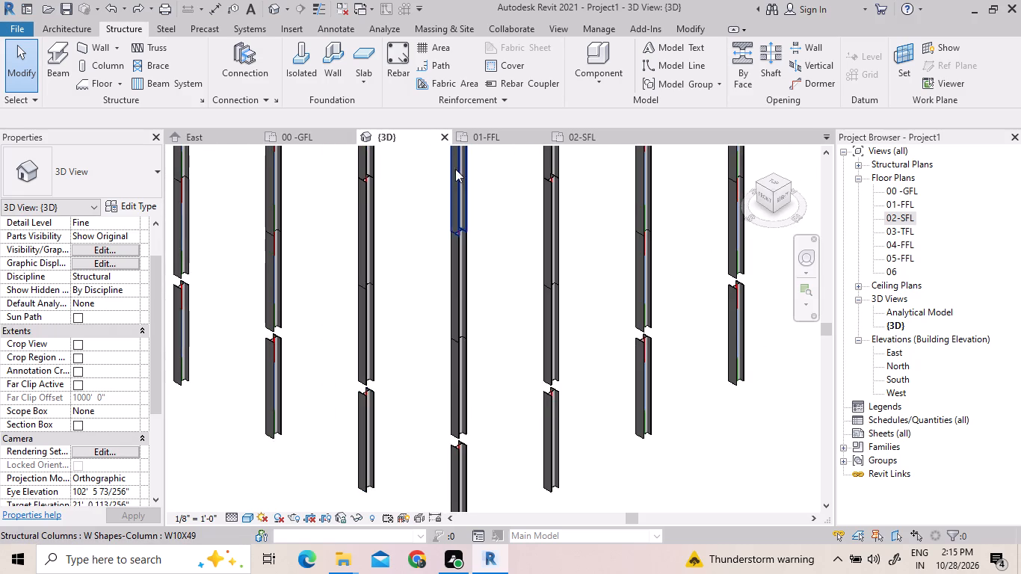
scroll(493, 413, "down", 3)
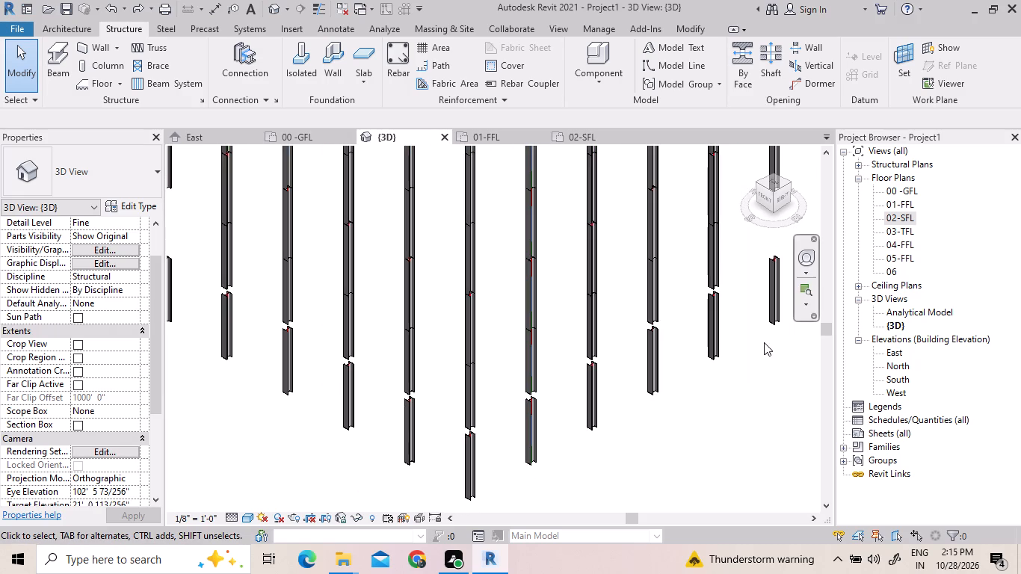
left_click(897, 353)
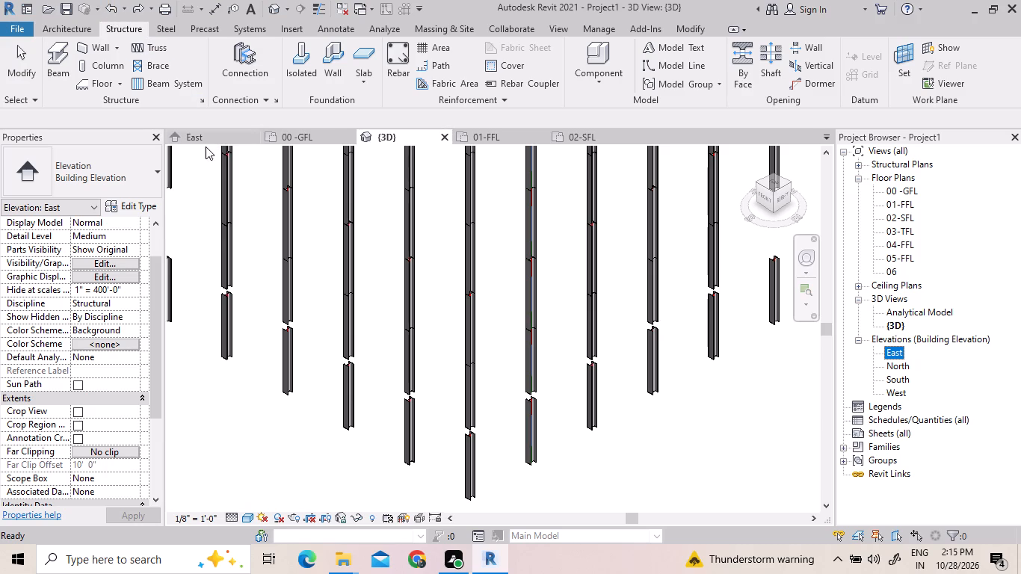
left_click(215, 130)
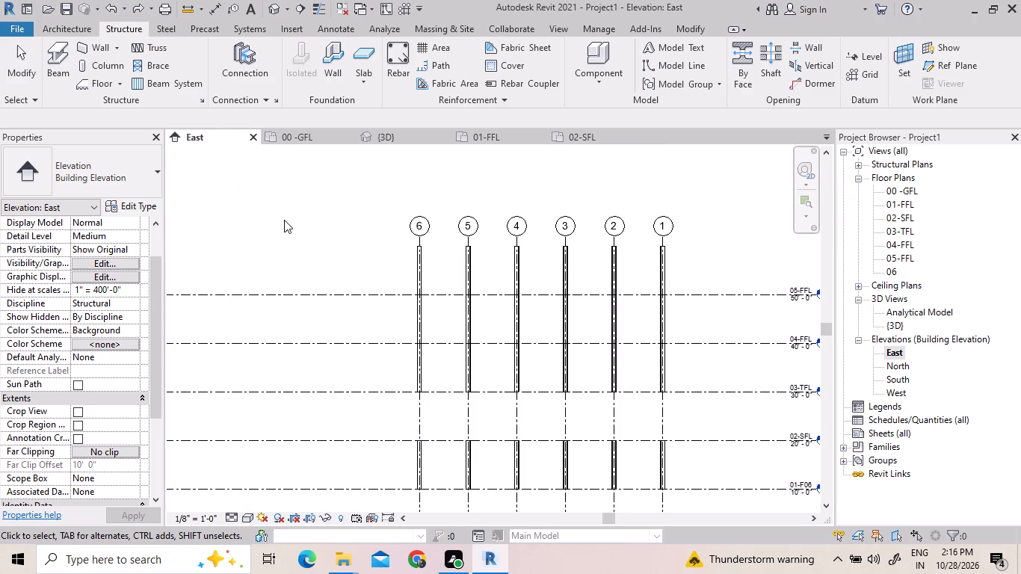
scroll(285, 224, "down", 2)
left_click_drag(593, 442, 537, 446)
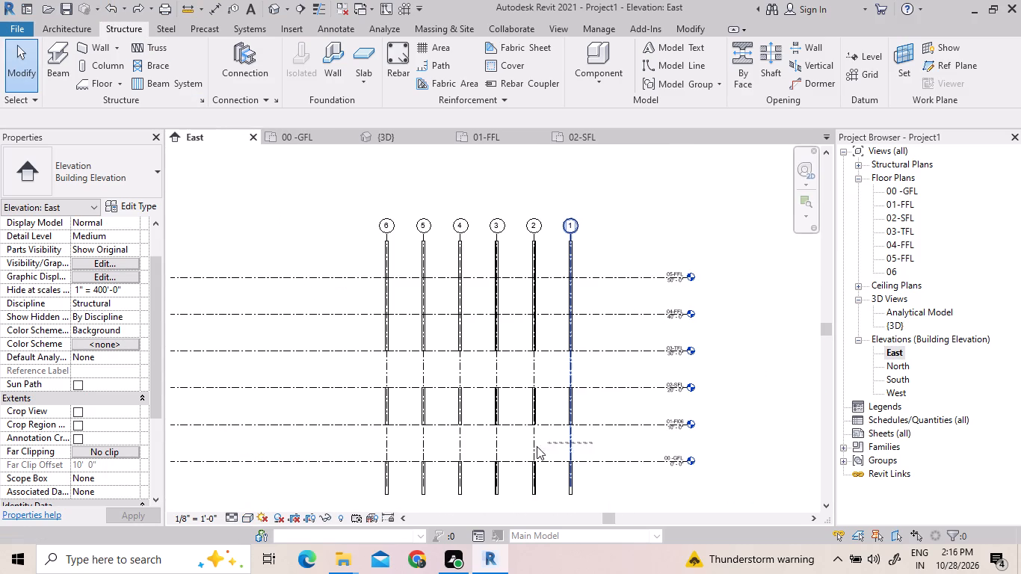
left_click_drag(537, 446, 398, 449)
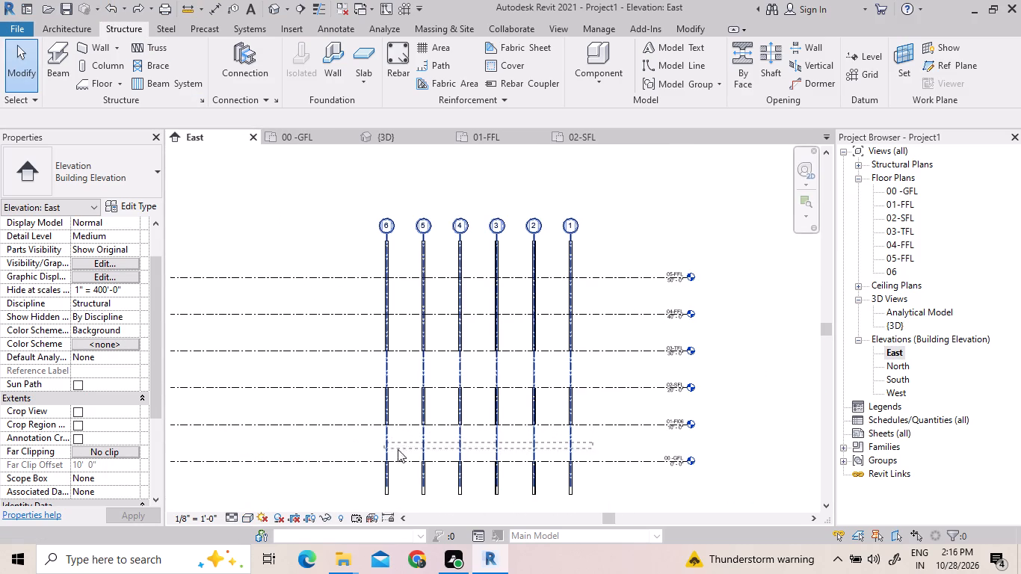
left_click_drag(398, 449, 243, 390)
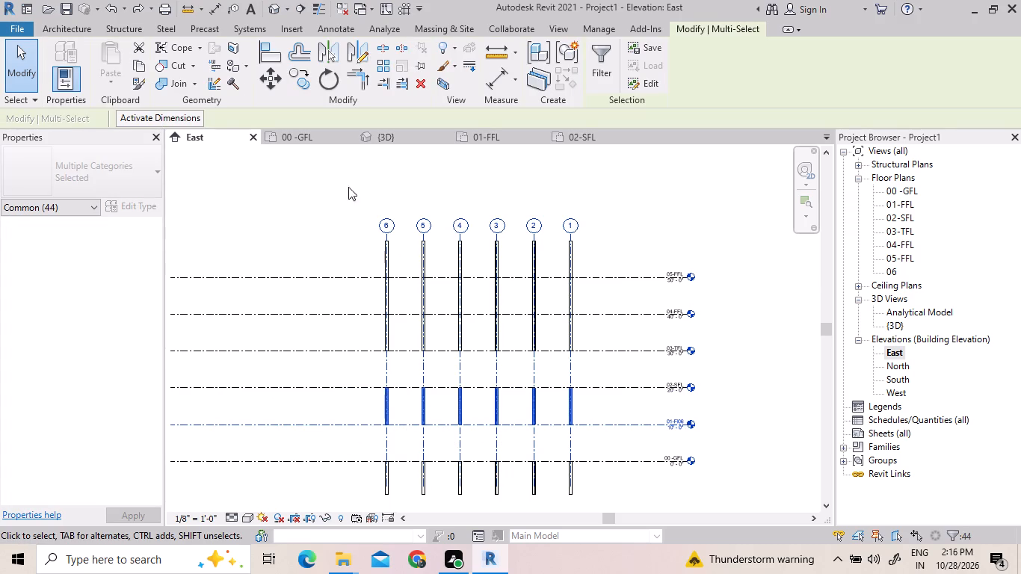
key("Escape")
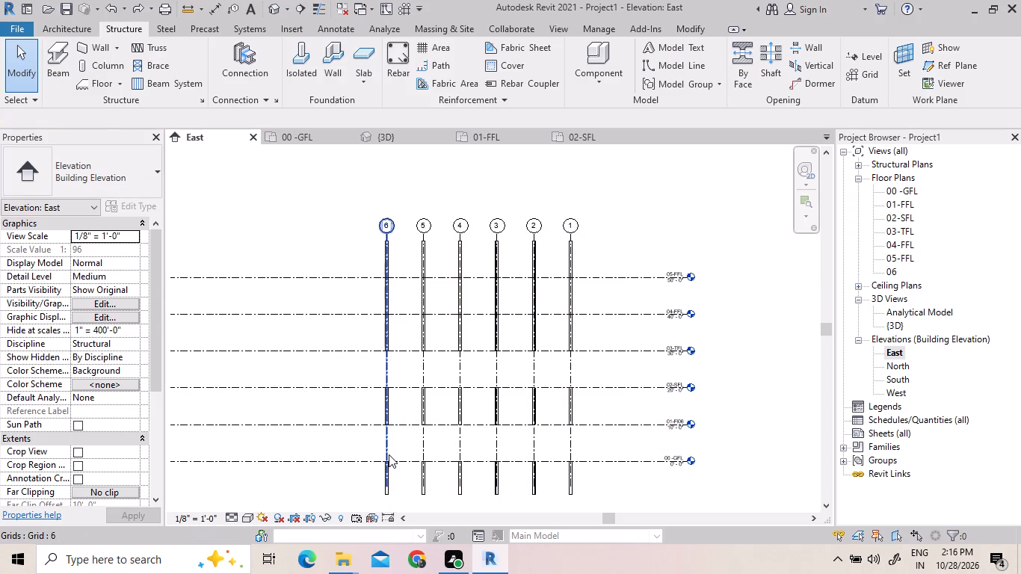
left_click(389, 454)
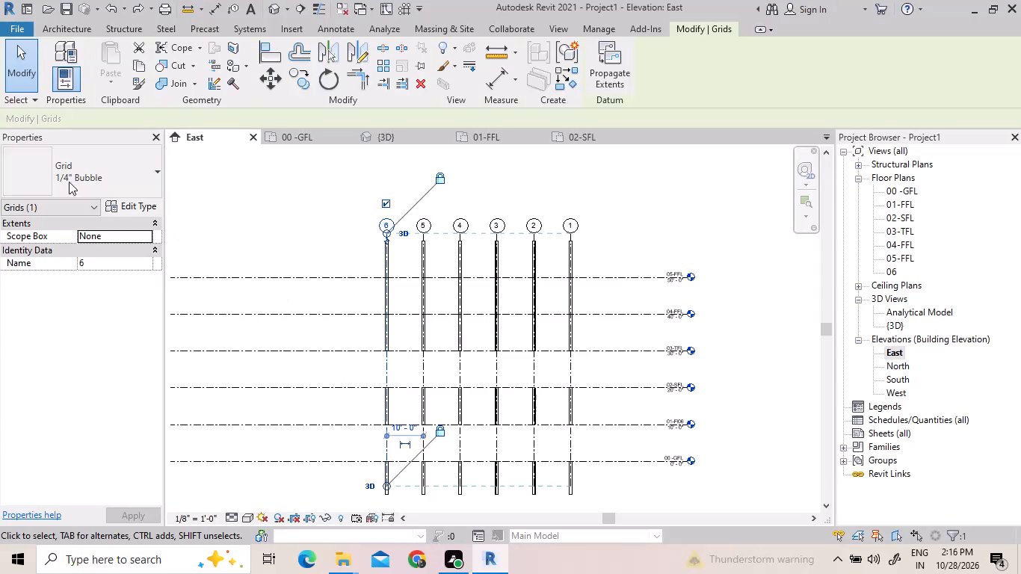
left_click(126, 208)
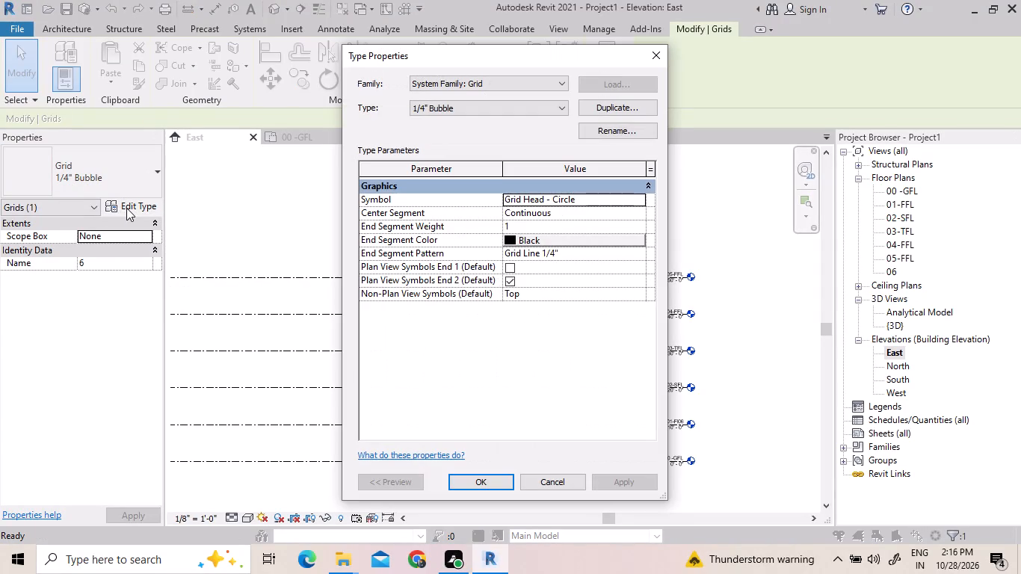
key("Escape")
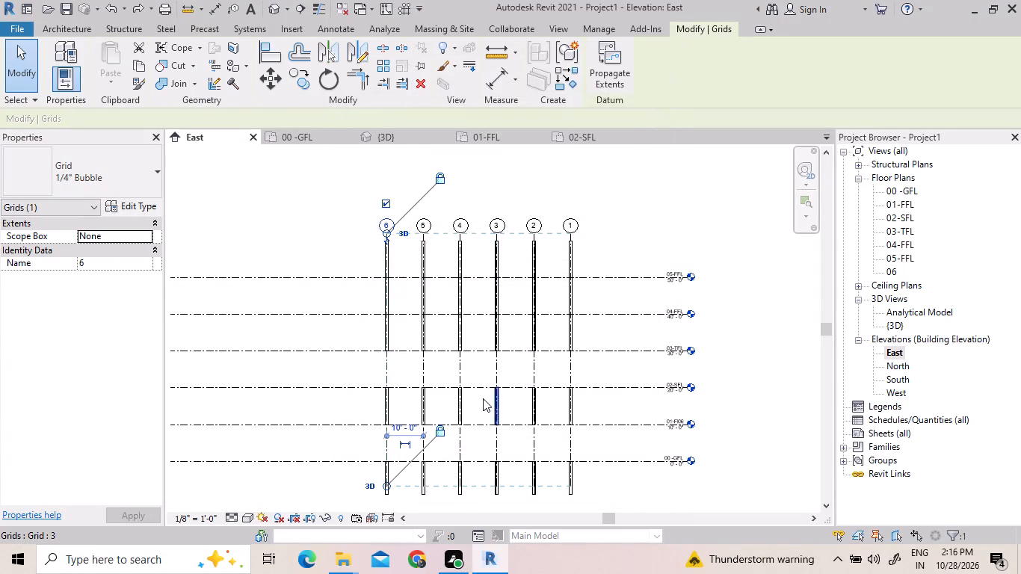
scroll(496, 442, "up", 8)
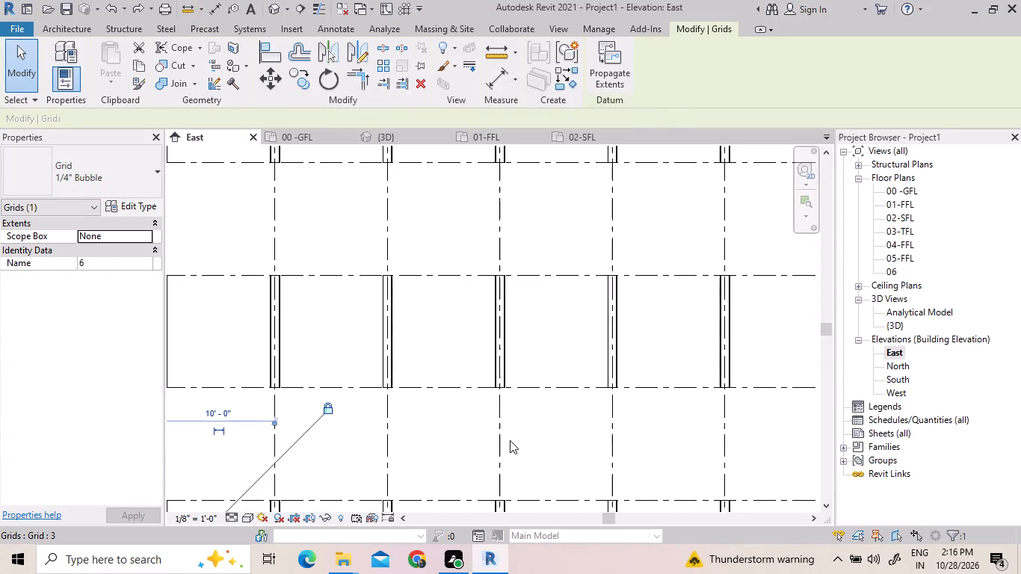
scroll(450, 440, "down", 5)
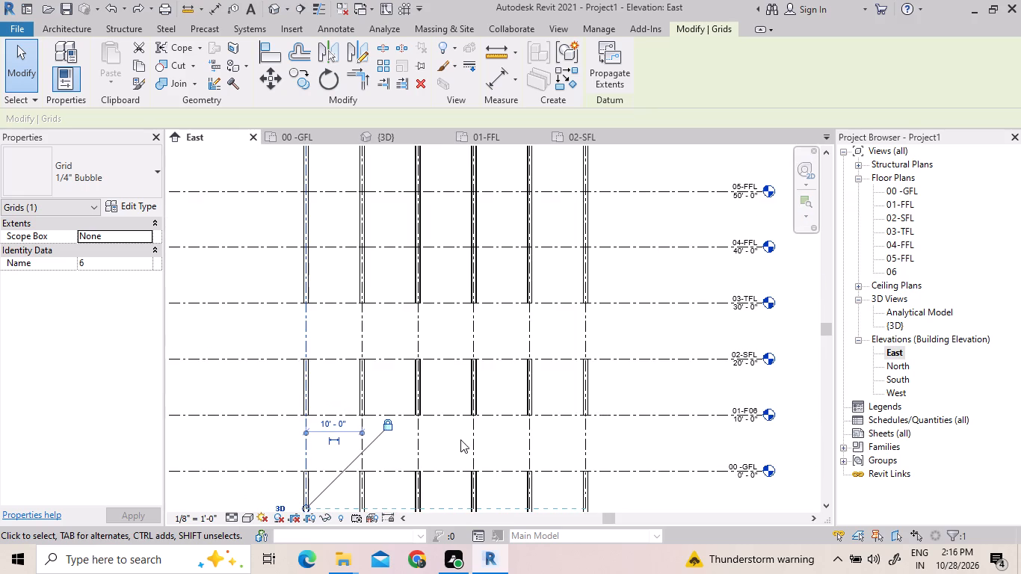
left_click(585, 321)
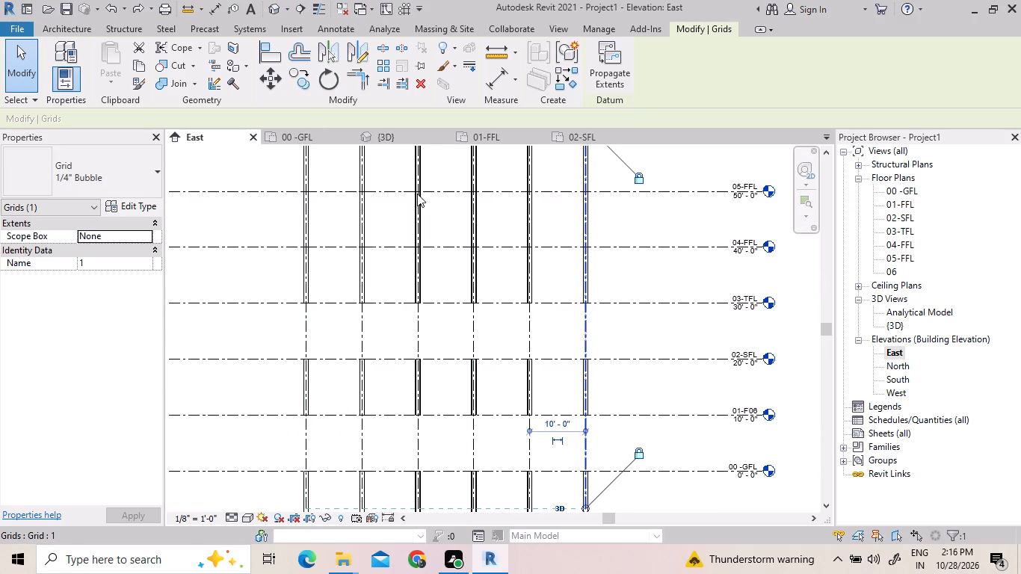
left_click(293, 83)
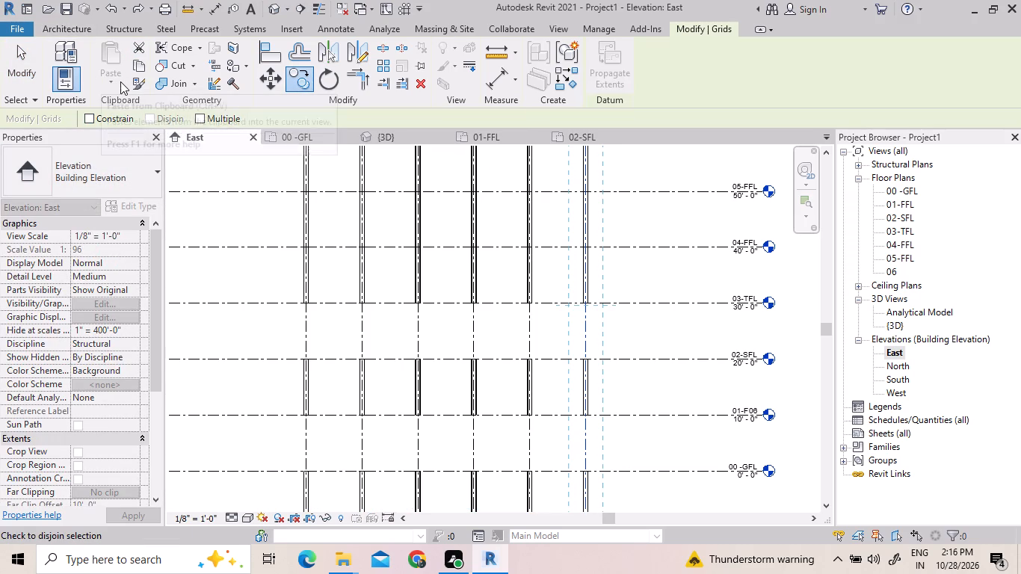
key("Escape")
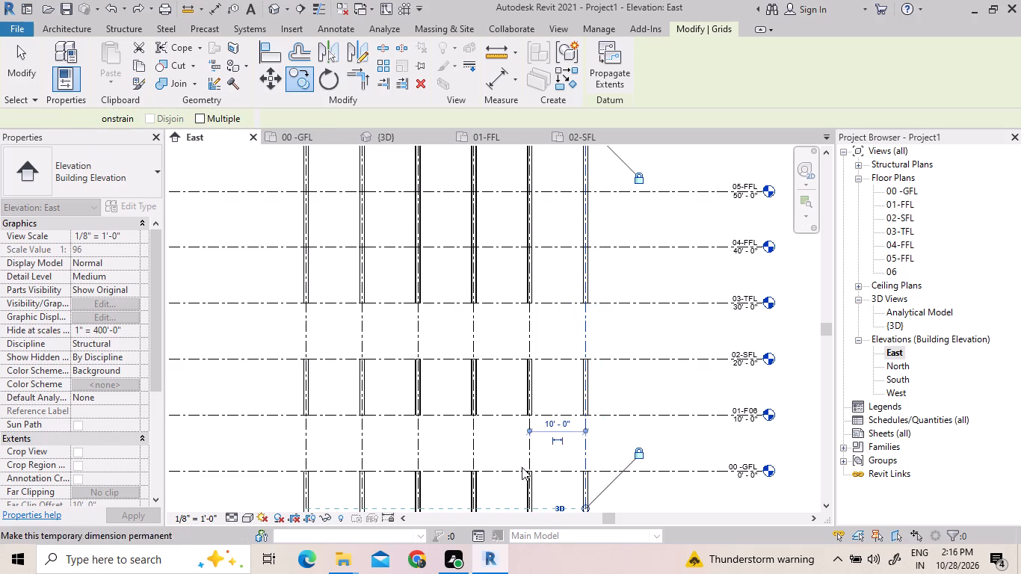
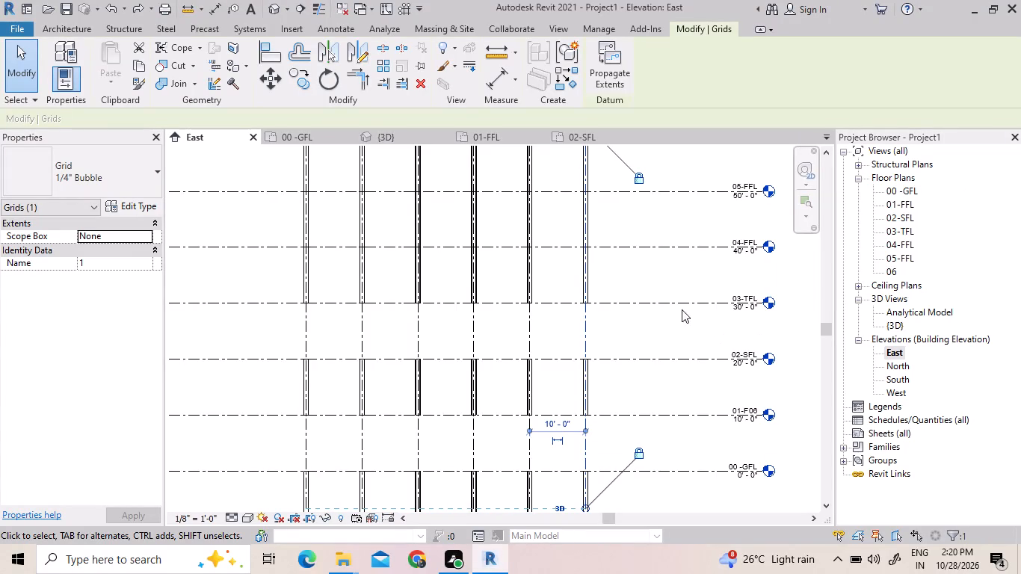
Examine the gaps between the stacked steel columns in the ground floor plan, the 3D view and the East elevation.
scroll(657, 327, "down", 1)
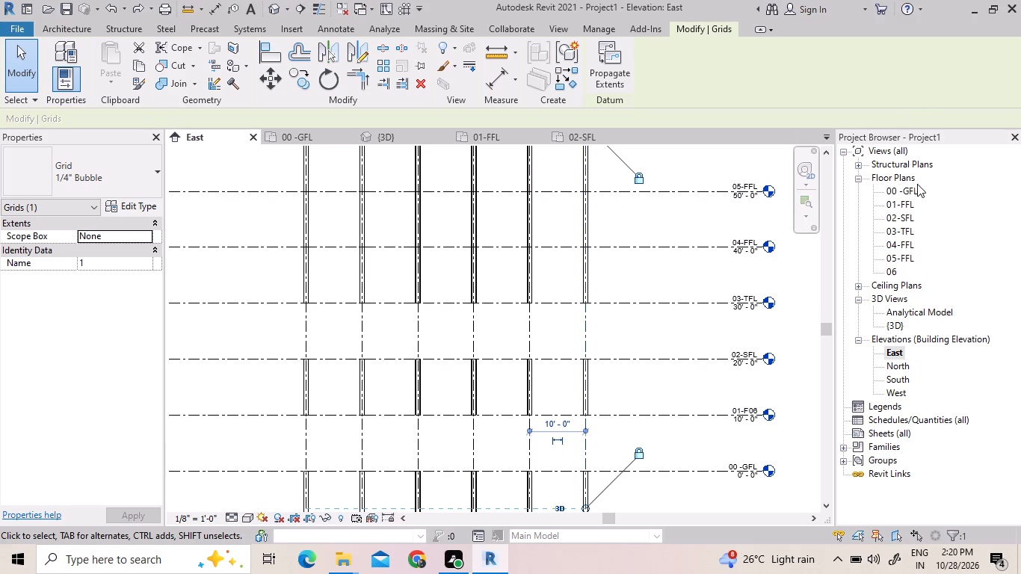
double_click(910, 188)
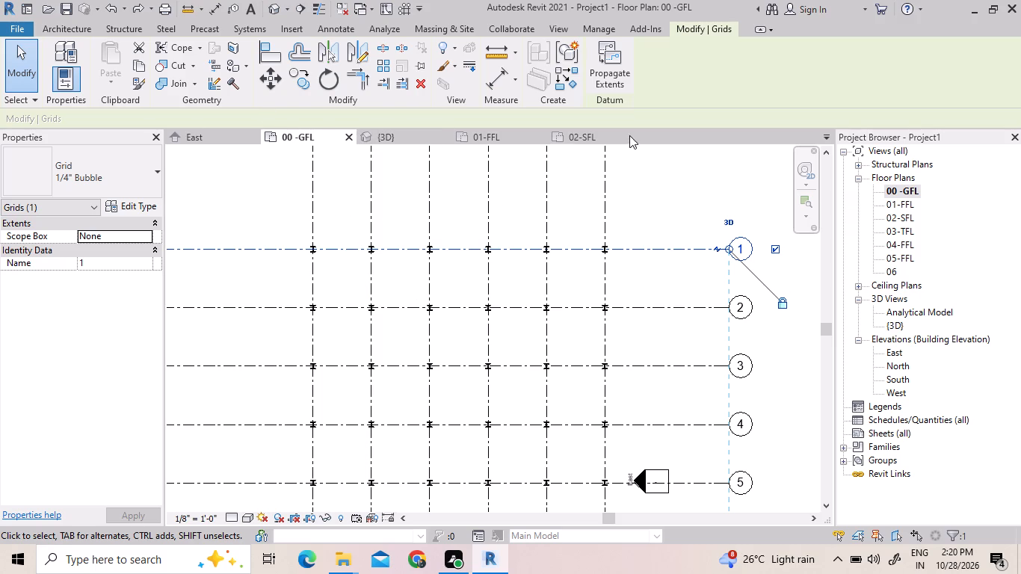
left_click(422, 133)
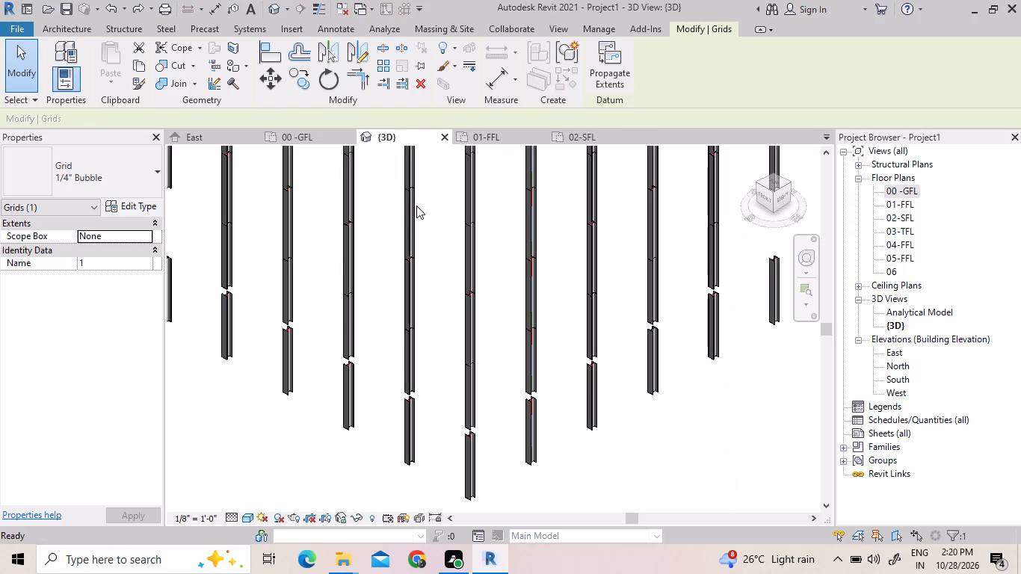
scroll(537, 485, "down", 5)
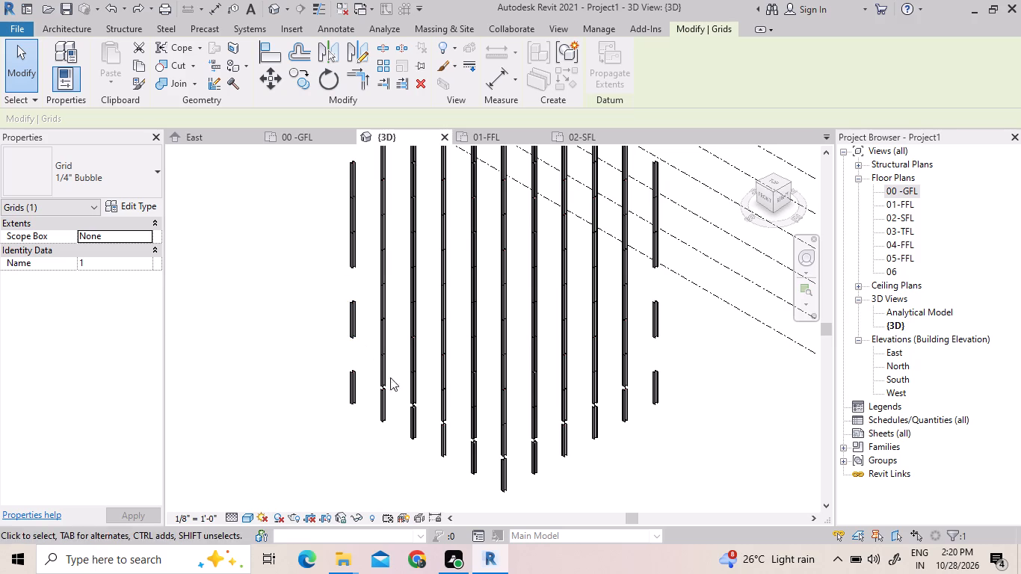
scroll(501, 477, "up", 8)
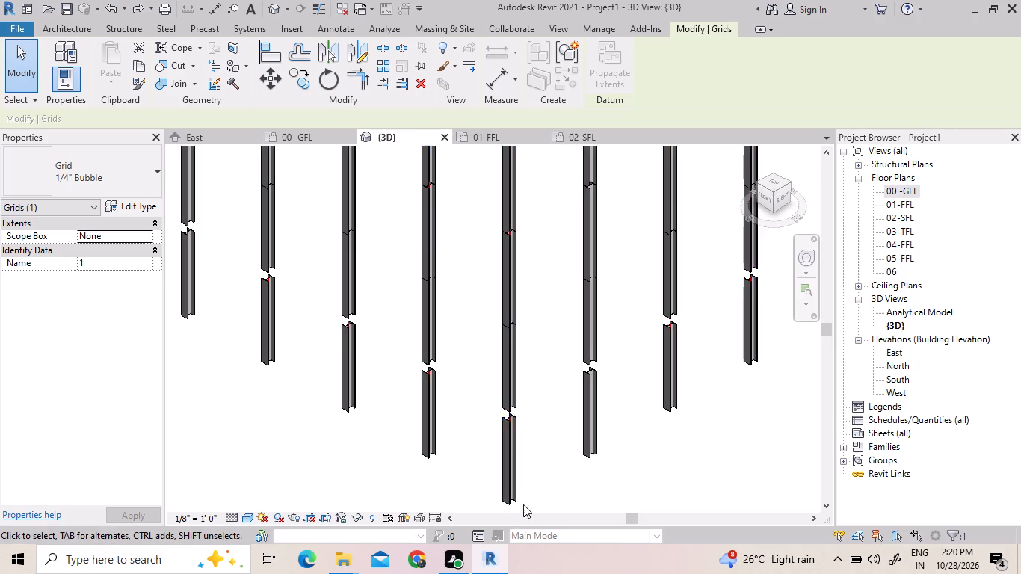
scroll(523, 504, "up", 1)
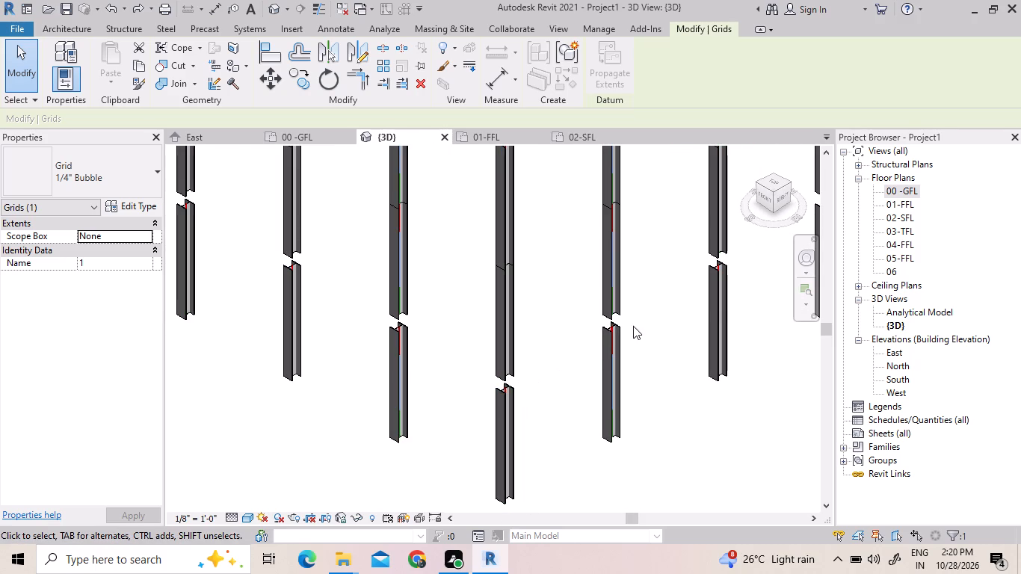
scroll(538, 372, "down", 11)
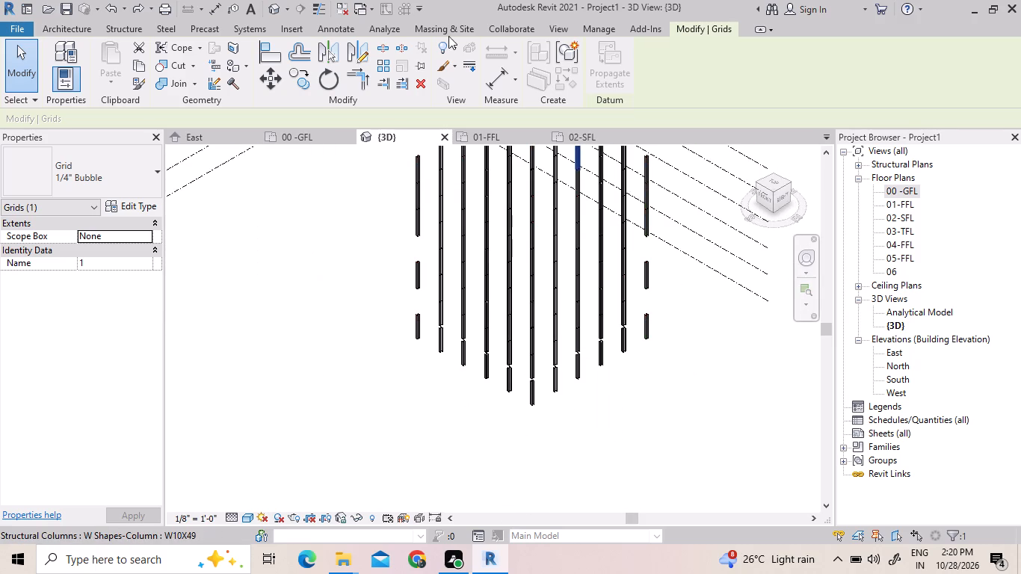
left_click(218, 136)
scroll(452, 433, "down", 2)
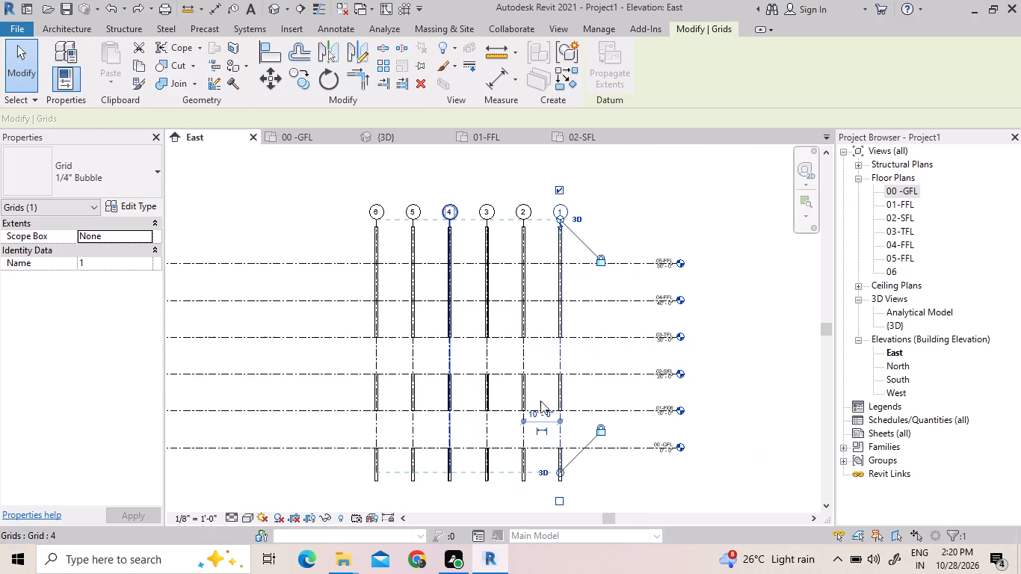
scroll(539, 436, "up", 4)
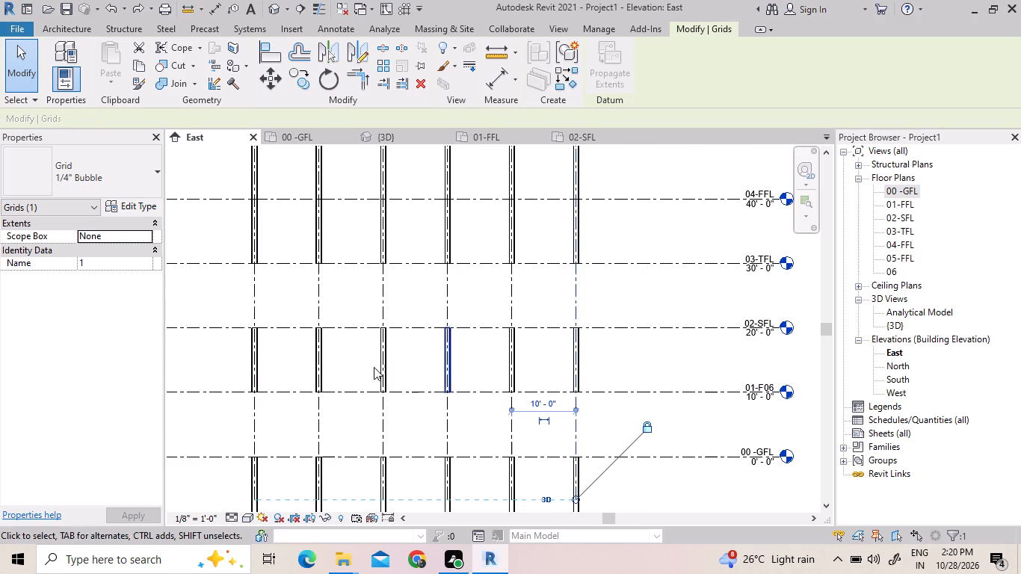
scroll(573, 359, "down", 4)
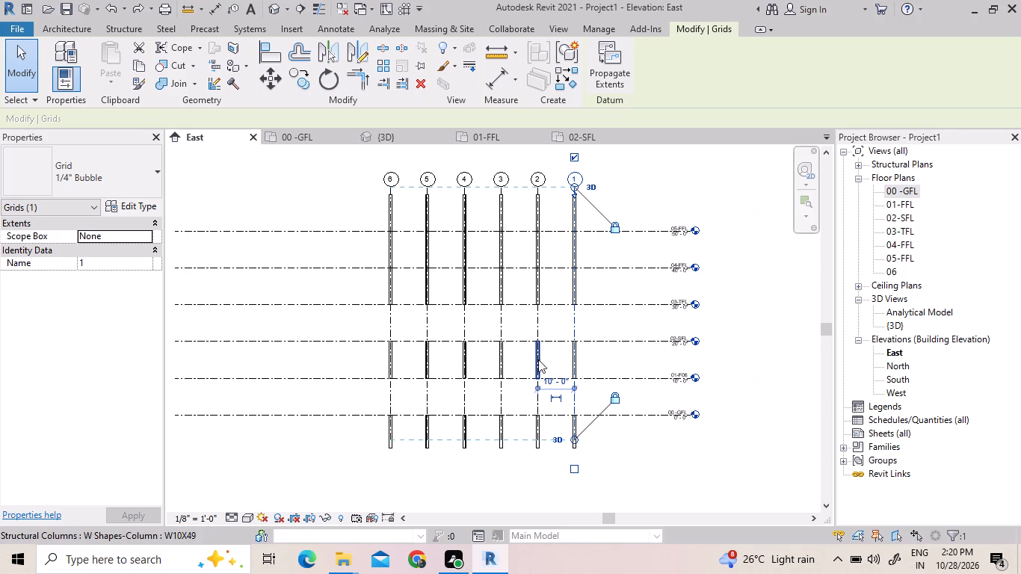
scroll(586, 383, "up", 3)
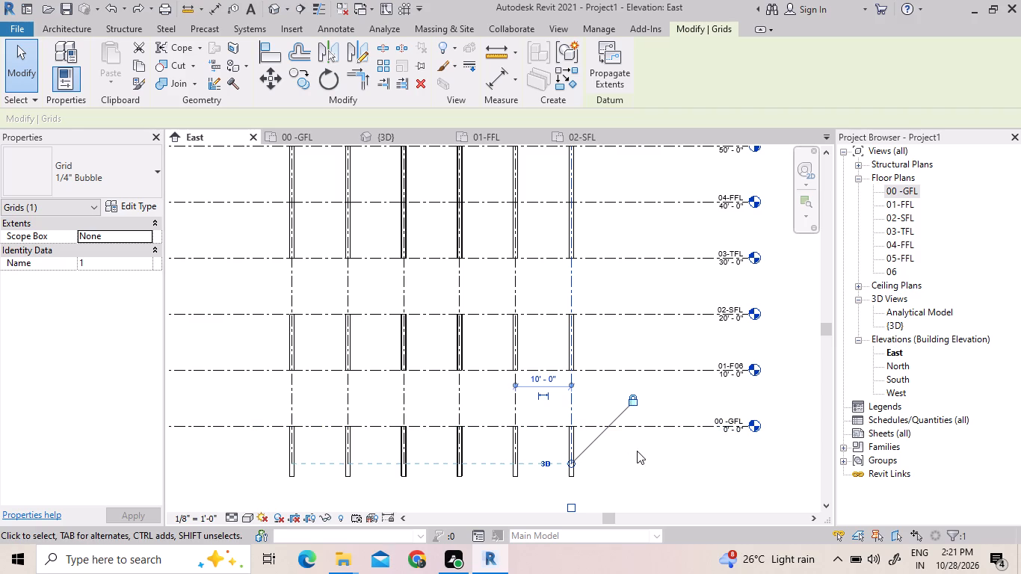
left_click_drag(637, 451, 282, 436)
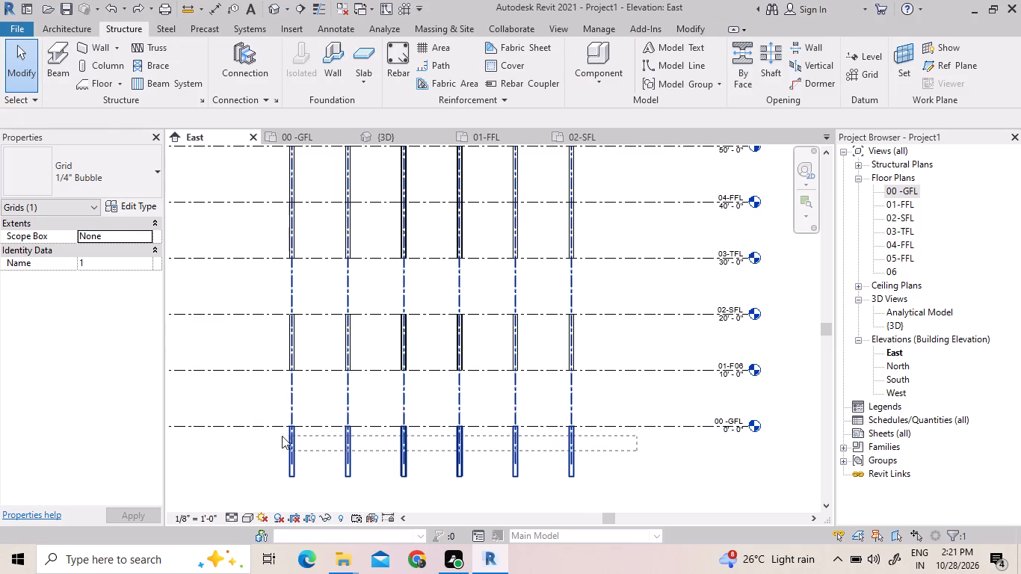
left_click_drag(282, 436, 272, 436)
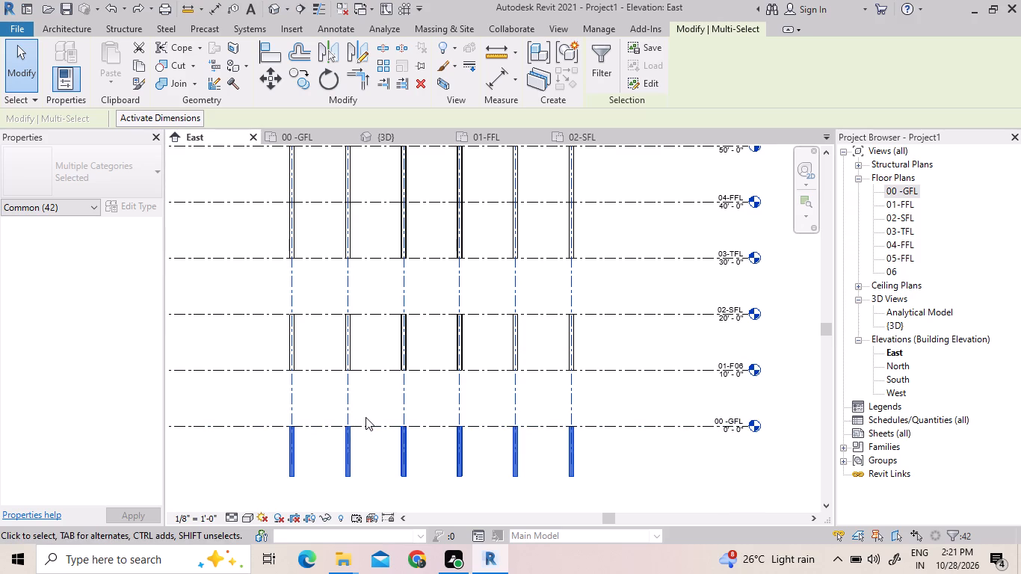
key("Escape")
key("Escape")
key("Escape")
Set the top level of the lowest W10X49 column on grid 1 to 01-FFL in the East elevation.
left_click(573, 460)
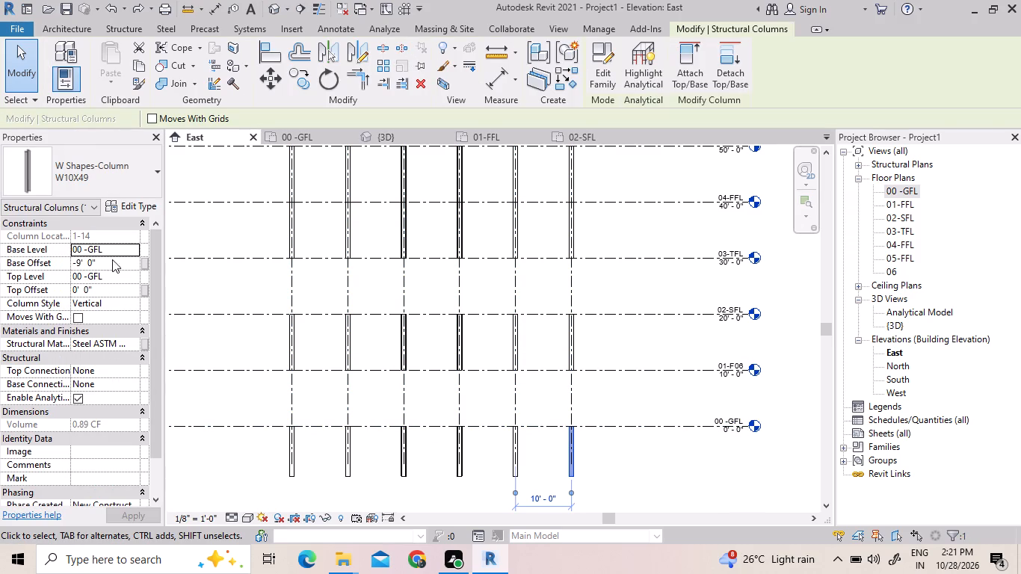
left_click(78, 265)
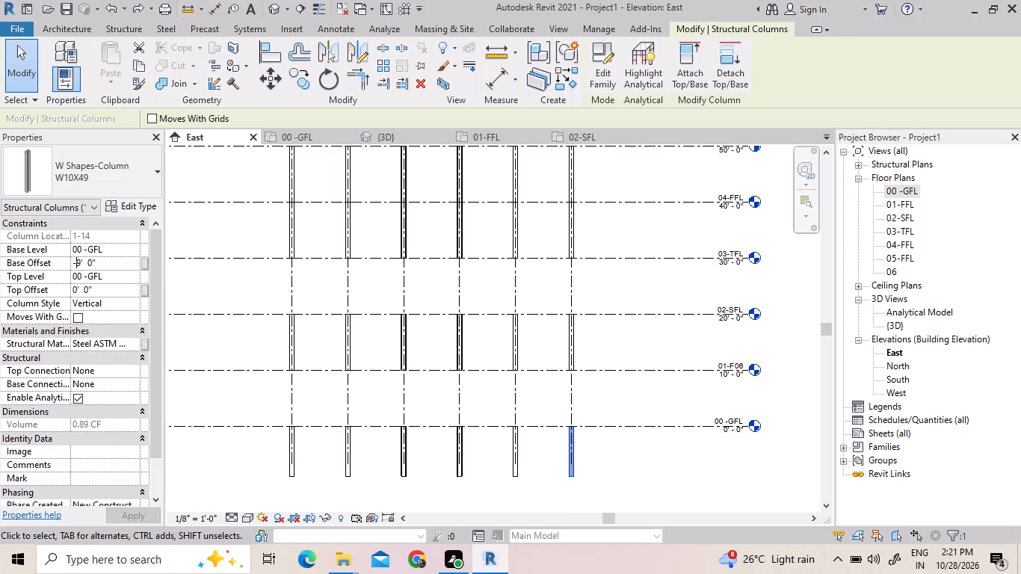
left_click(81, 264)
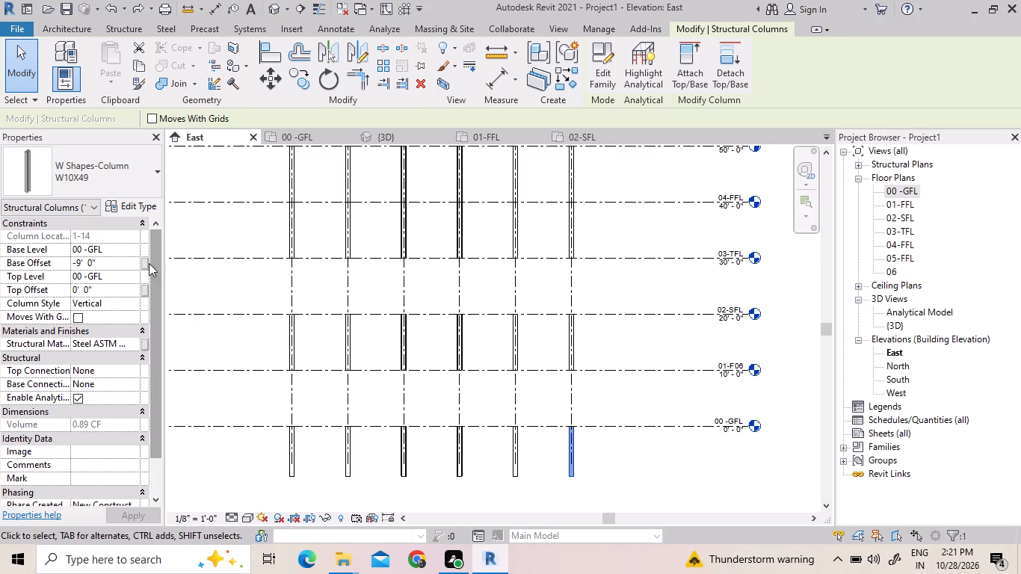
left_click(142, 275)
left_click(129, 278)
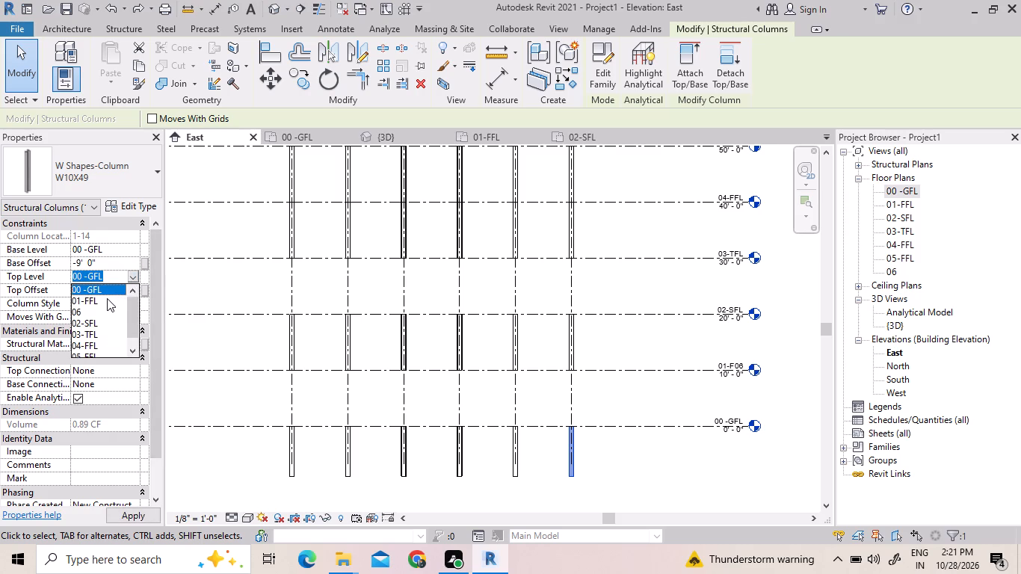
left_click(107, 298)
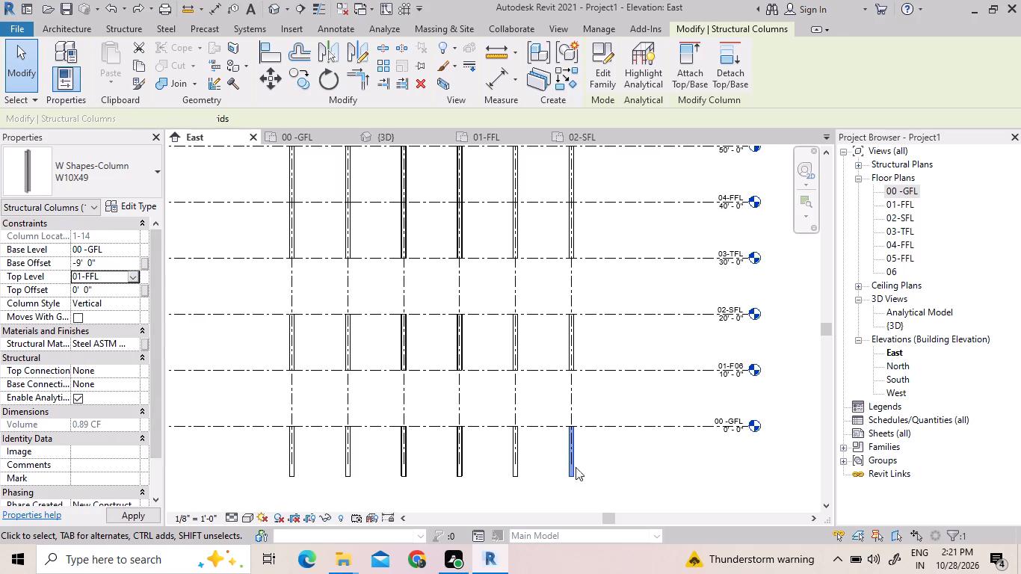
Set the base offset of the selected grid 1 column to 0' 0" and clear the selection.
left_click(78, 262)
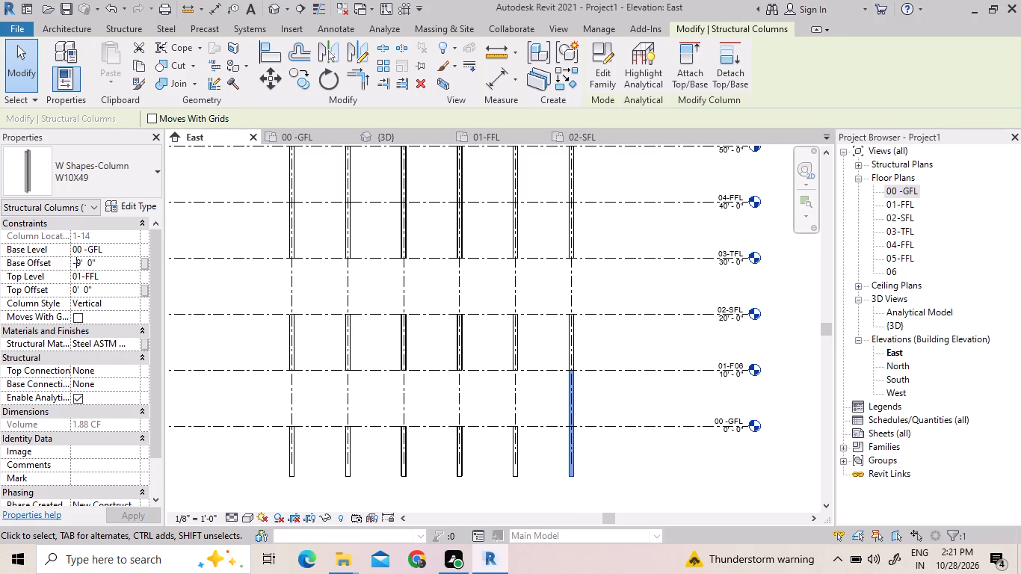
left_click(146, 260)
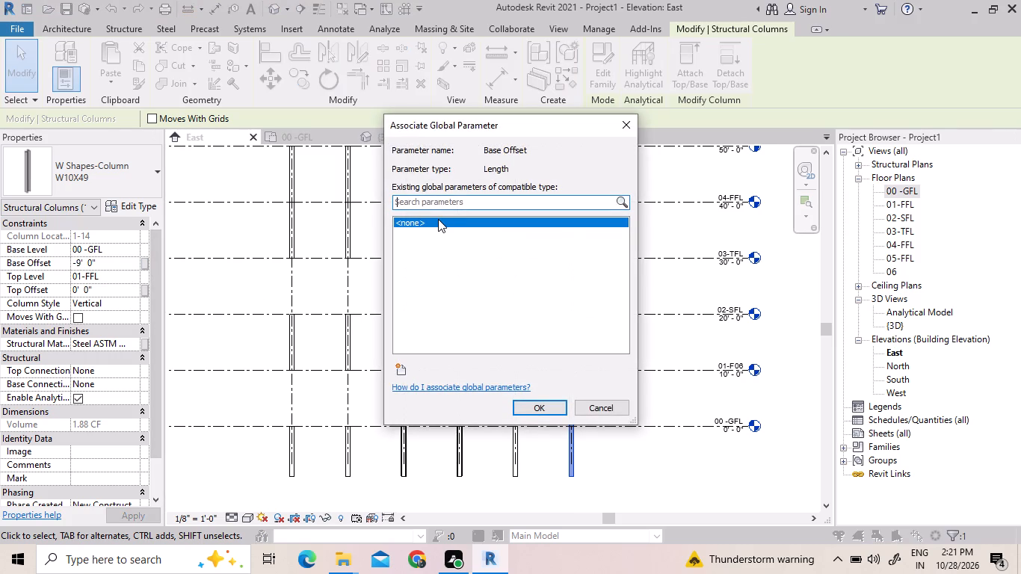
left_click(595, 407)
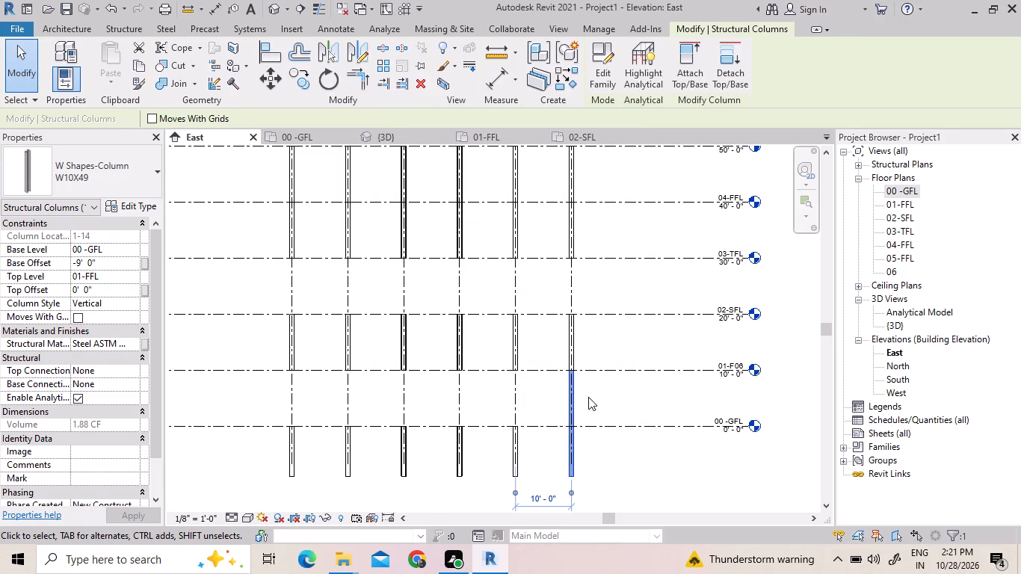
left_click(81, 262)
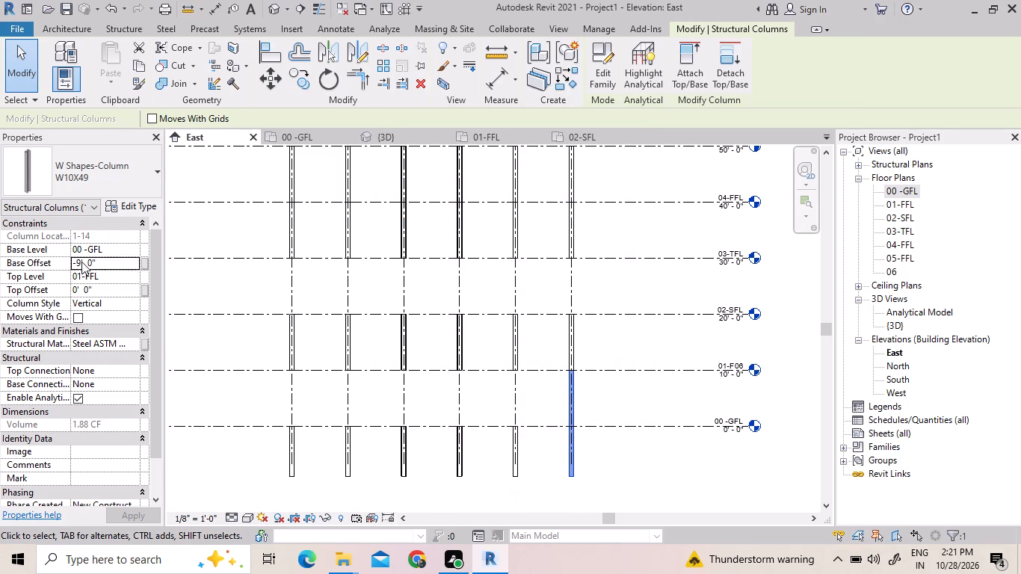
key("BackSpace")
key("BackSpace")
key("BackSpace")
key("0")
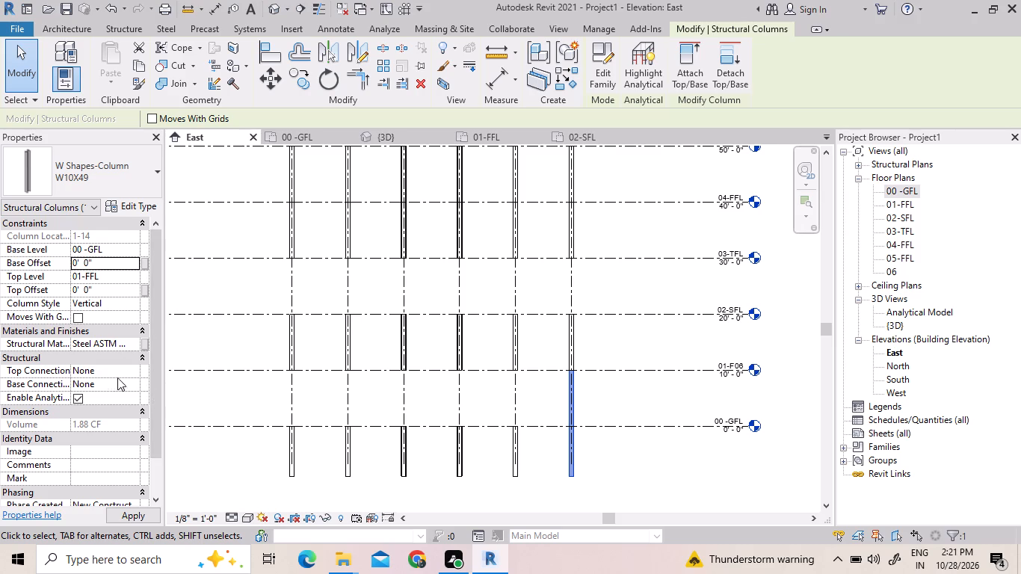
left_click(146, 291)
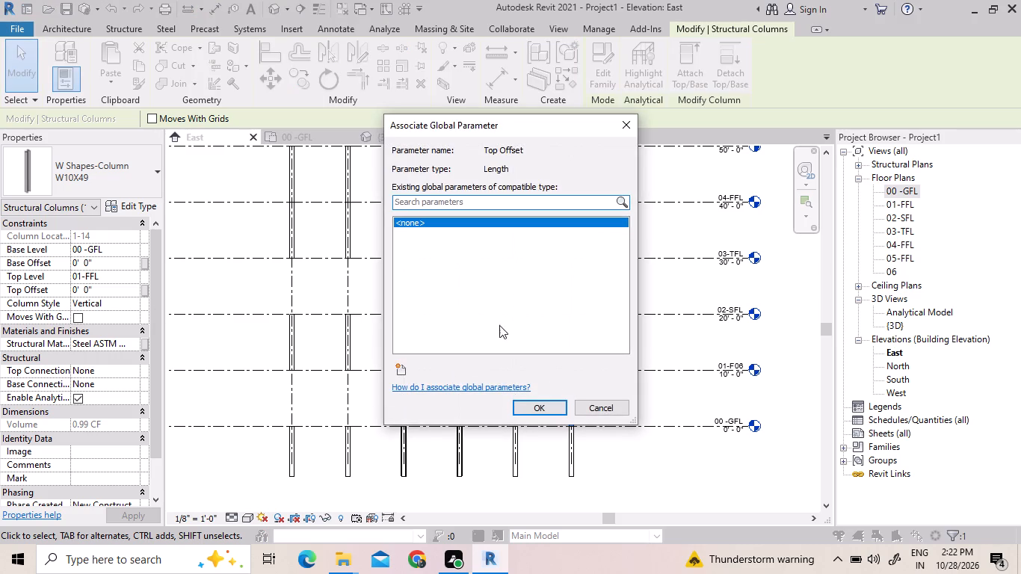
left_click(577, 405)
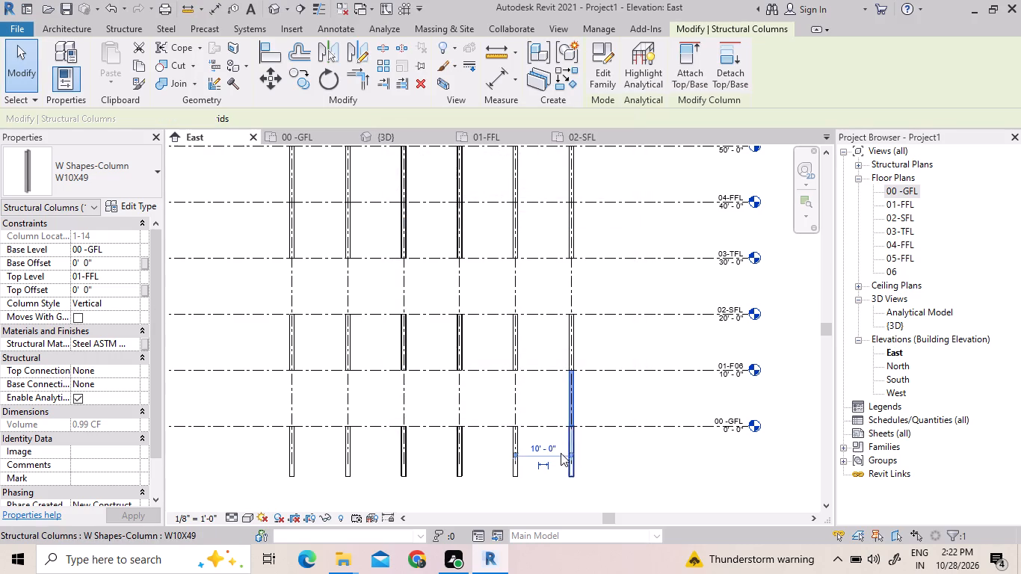
key("Escape")
key("Escape")
key("Escape")
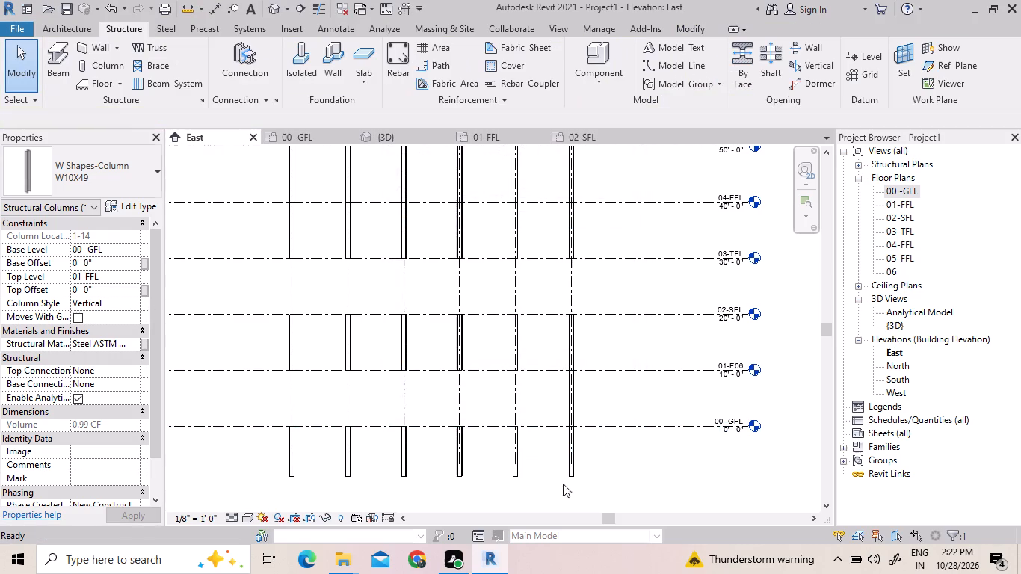
key("Escape")
key("Escape")
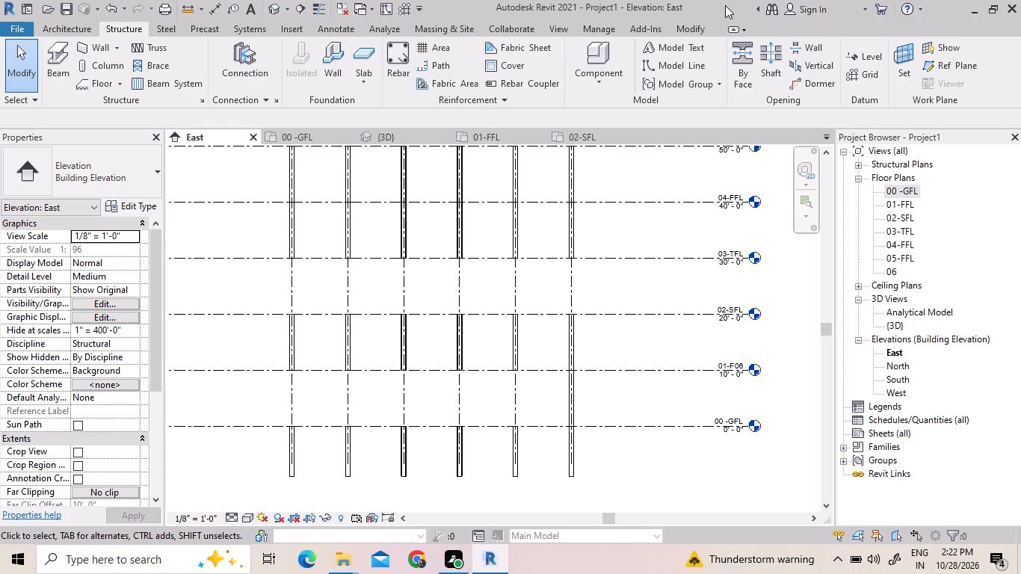
Examine the gaps between the lower column tiers in the 3D view from the right side and from angled views.
left_click(386, 132)
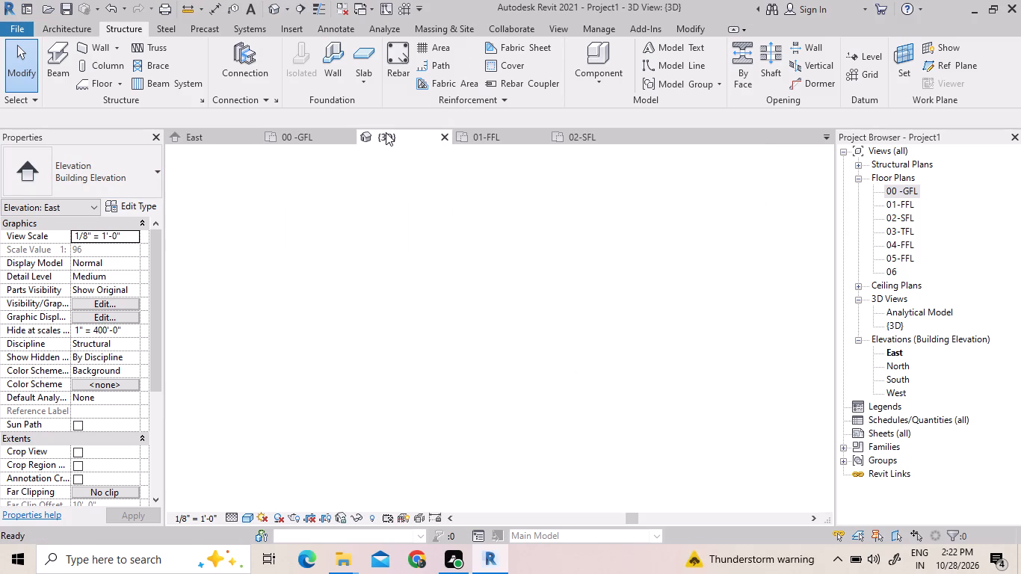
scroll(479, 383, "up", 2)
middle_click_drag(326, 194, 305, 161, "alt")
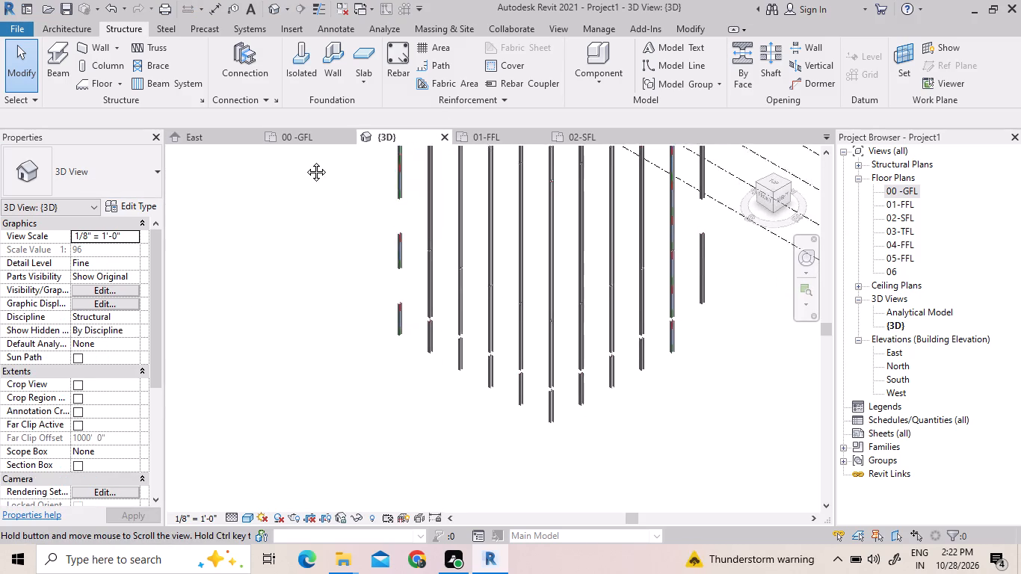
middle_click_drag(305, 161, 306, 167, "alt")
scroll(312, 291, "down", 2)
middle_click_drag(619, 424, 544, 312, "shift")
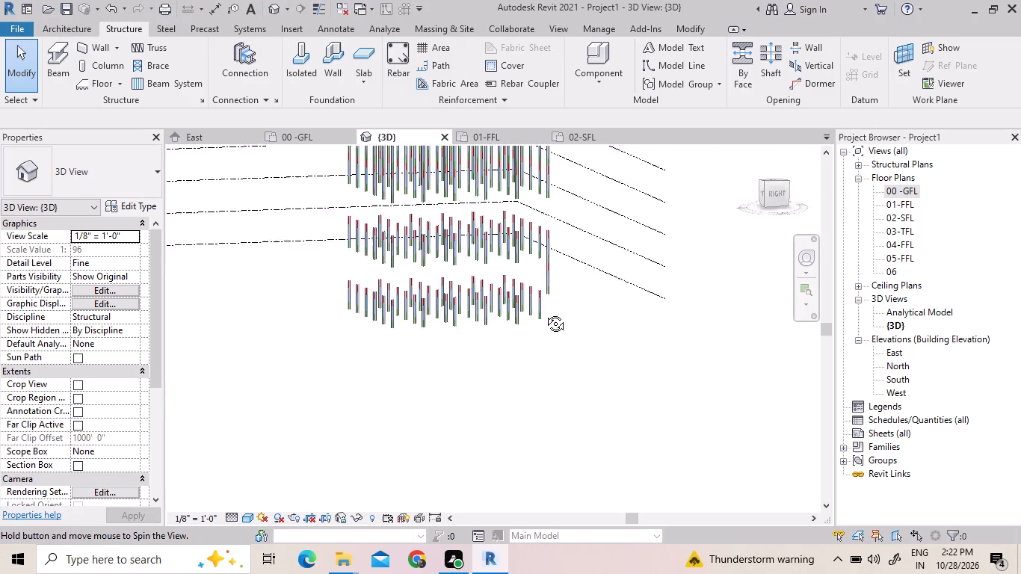
middle_click_drag(544, 312, 448, 306, "shift")
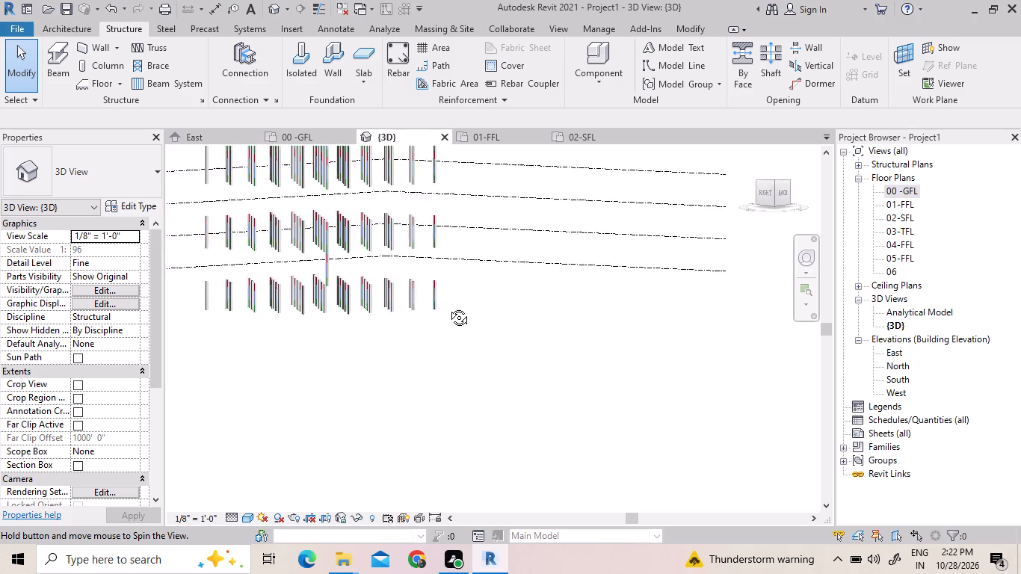
middle_click_drag(448, 306, 462, 309, "shift")
left_click(764, 192)
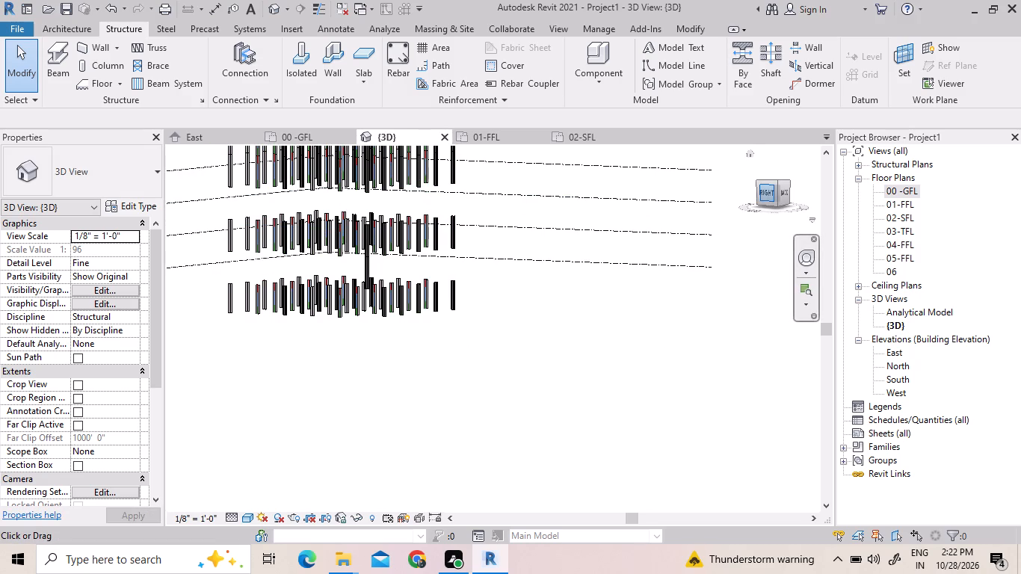
scroll(506, 364, "up", 6)
scroll(571, 385, "up", 6)
scroll(600, 389, "down", 3)
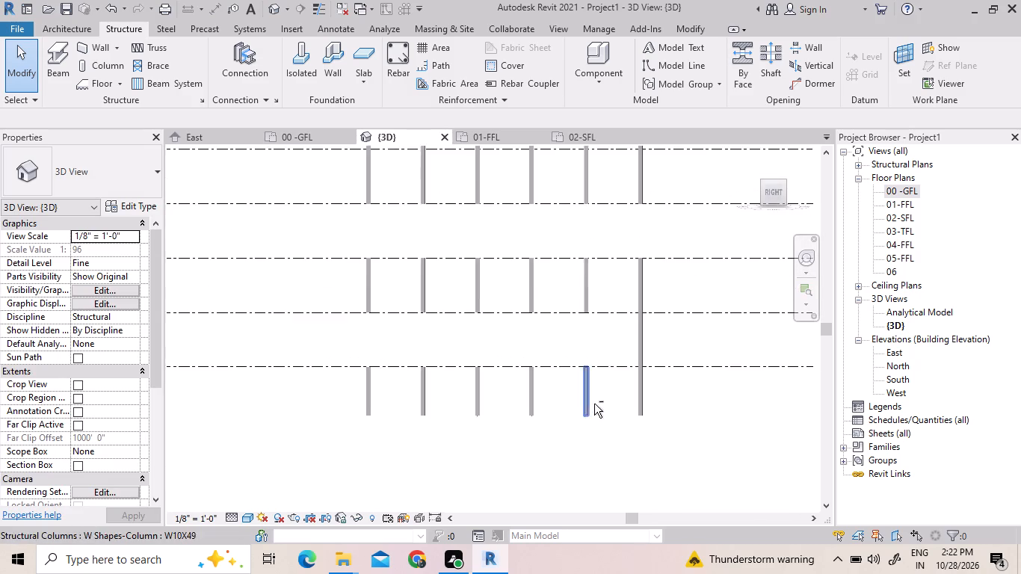
middle_click_drag(591, 407, 457, 416, "shift")
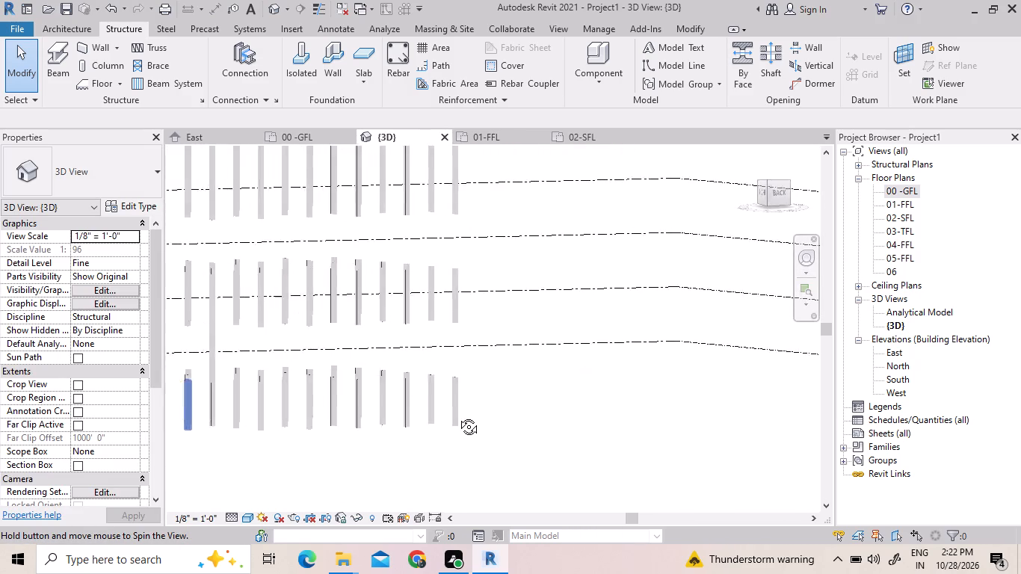
middle_click_drag(457, 416, 553, 402, "shift")
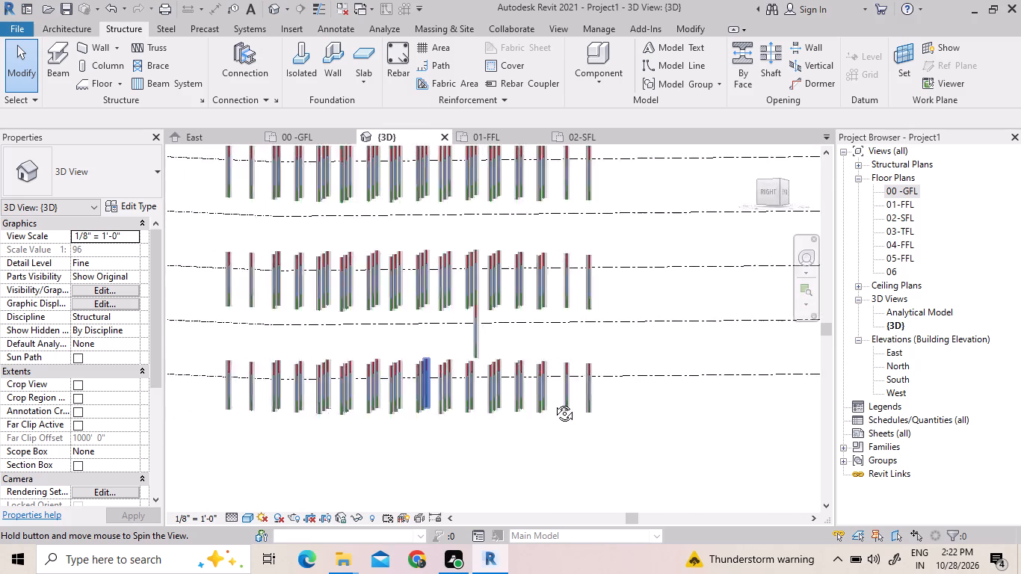
middle_click_drag(553, 402, 628, 414, "shift")
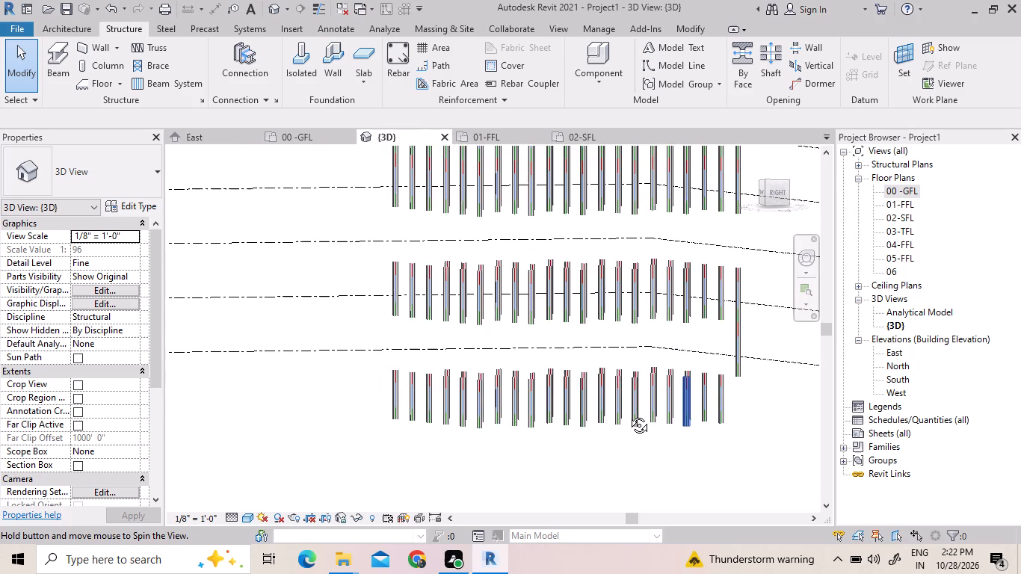
middle_click_drag(628, 414, 612, 443, "shift")
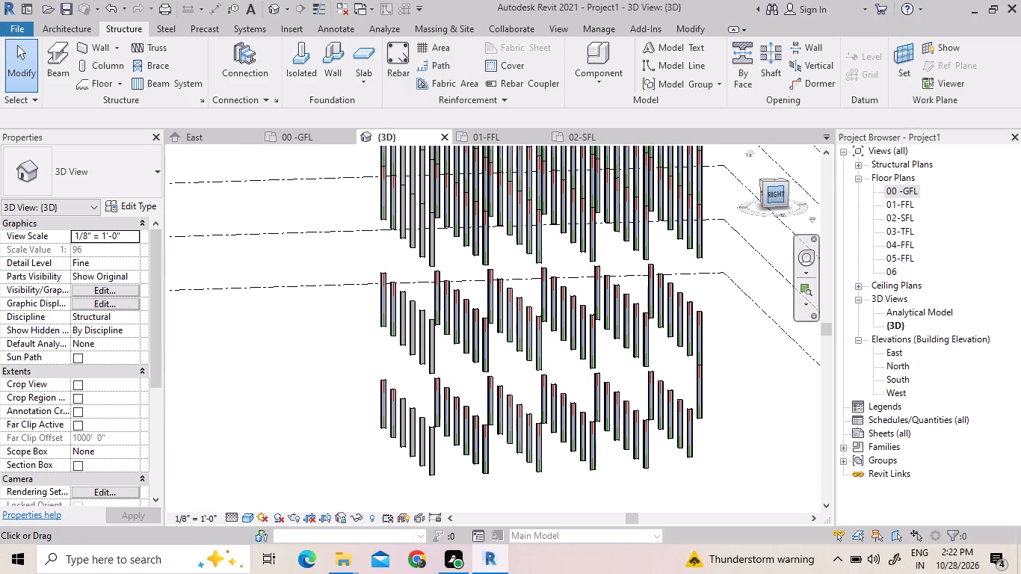
left_click(781, 195)
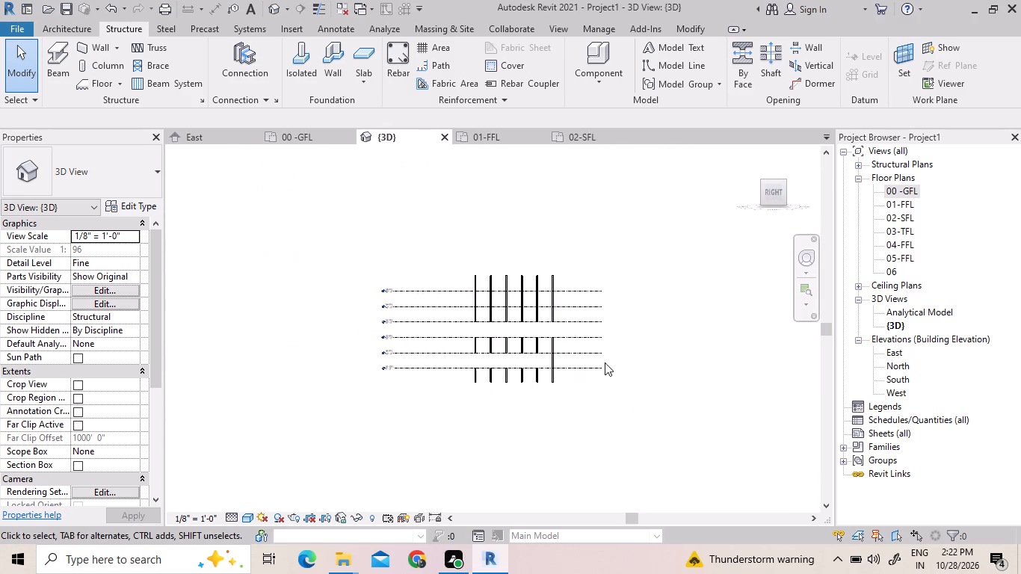
scroll(525, 386, "up", 10)
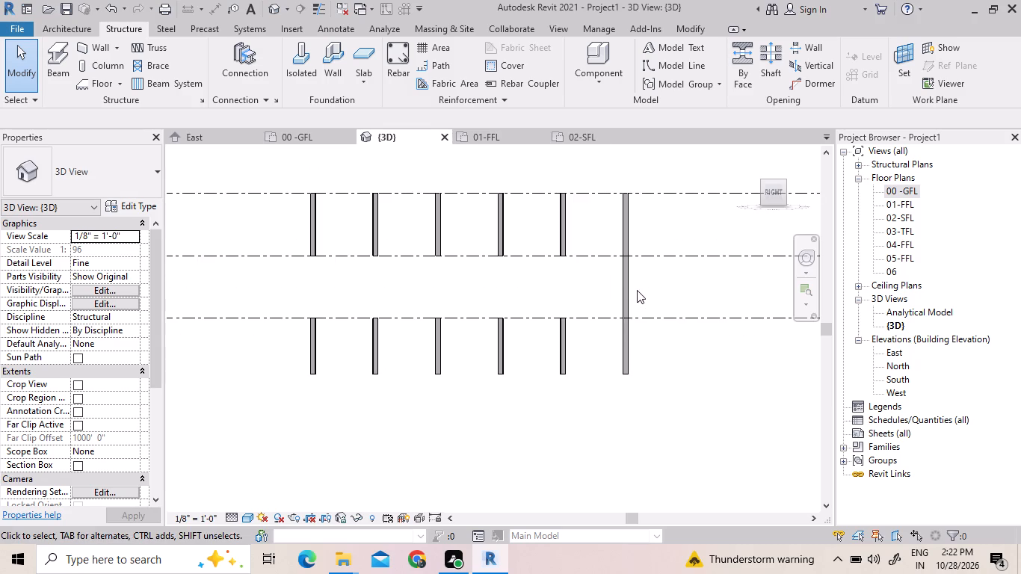
scroll(632, 309, "down", 2)
middle_click_drag(653, 342, 633, 346, "shift")
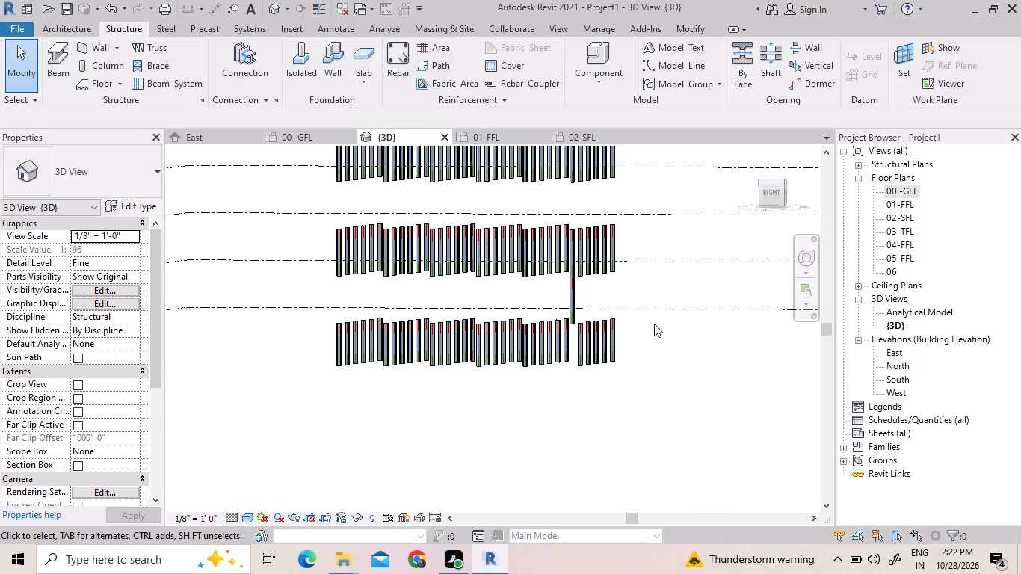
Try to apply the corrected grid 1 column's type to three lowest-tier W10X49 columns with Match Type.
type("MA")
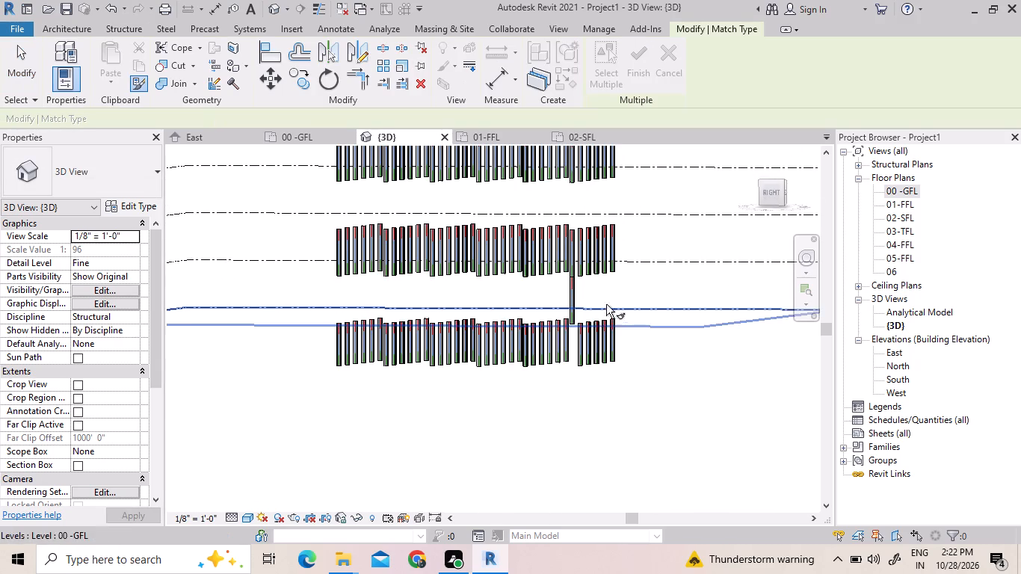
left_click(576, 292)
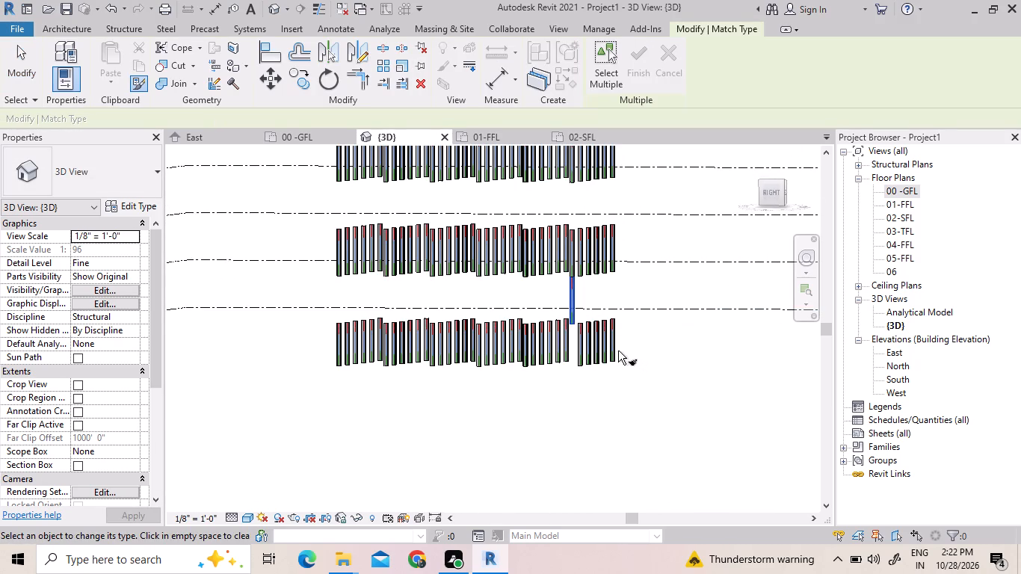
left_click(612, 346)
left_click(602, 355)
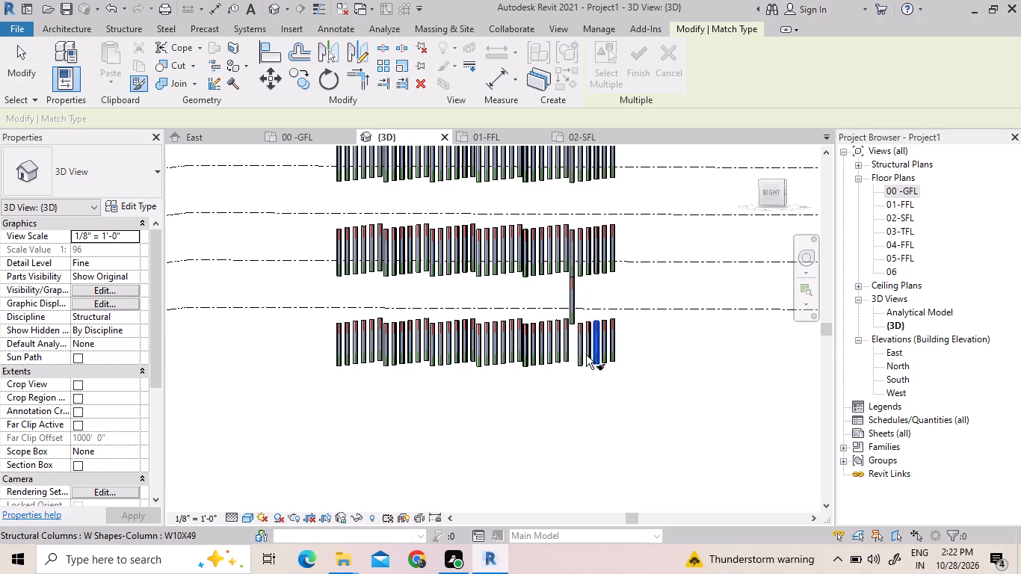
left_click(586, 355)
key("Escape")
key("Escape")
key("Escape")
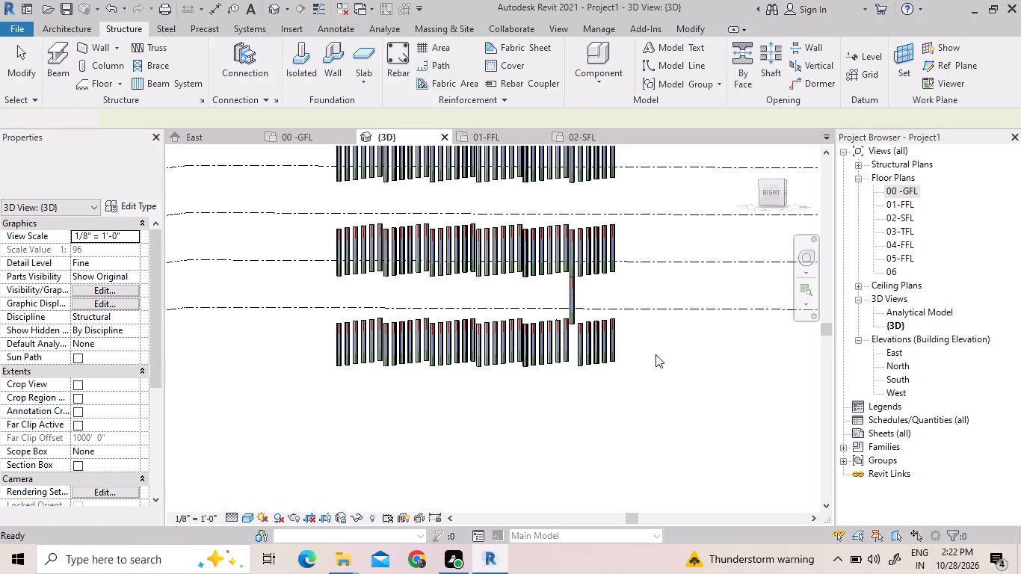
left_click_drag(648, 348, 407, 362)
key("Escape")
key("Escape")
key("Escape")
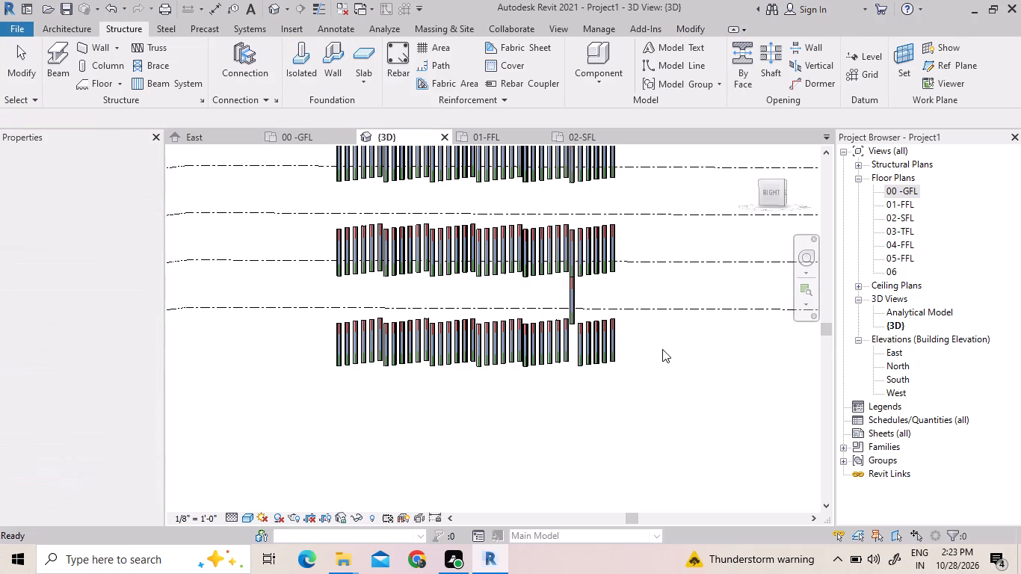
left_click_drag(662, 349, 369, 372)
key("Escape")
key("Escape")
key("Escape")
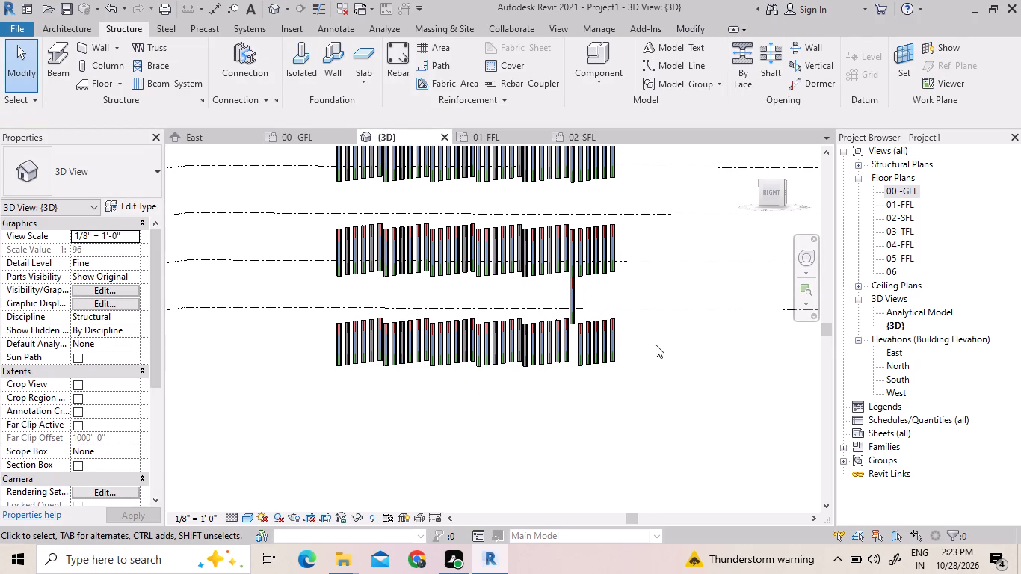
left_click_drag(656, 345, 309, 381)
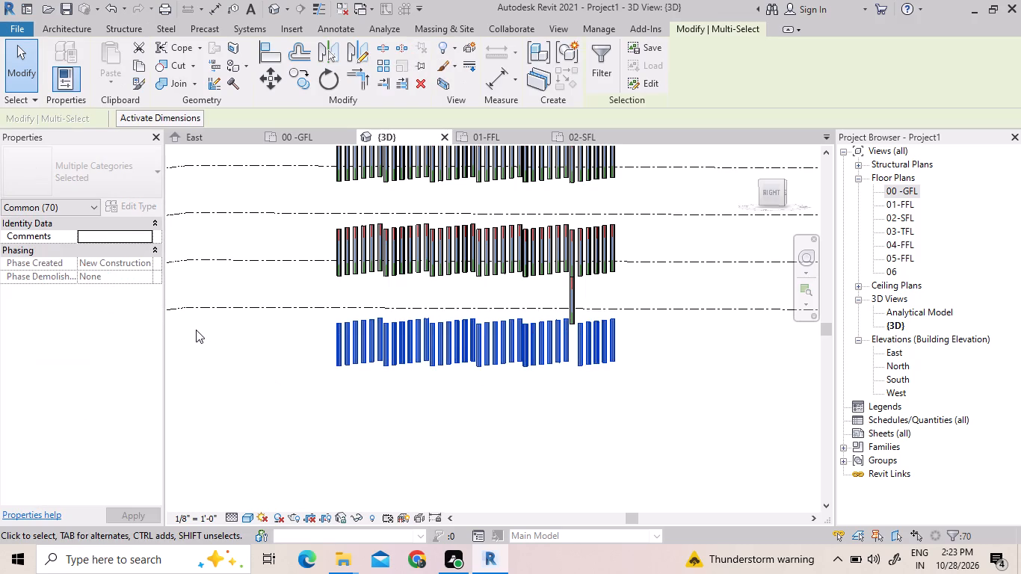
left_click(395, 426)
Examine the separated column tiers and the corrected corner column from several angles in the 3D view.
scroll(433, 389, "down", 4)
scroll(459, 372, "up", 3)
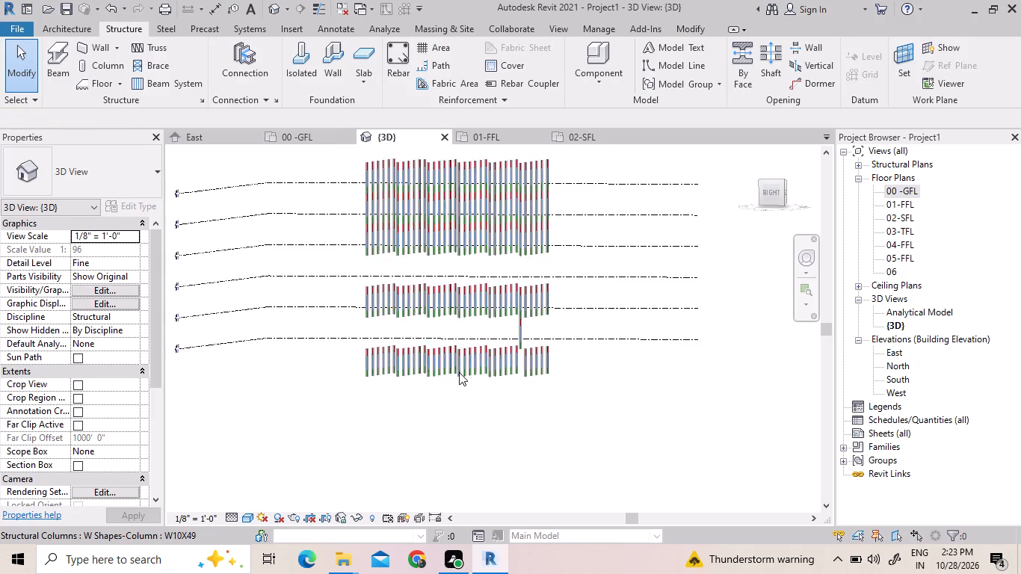
middle_click_drag(466, 374, 552, 395, "alt")
middle_click_drag(409, 398, 512, 420, "shift")
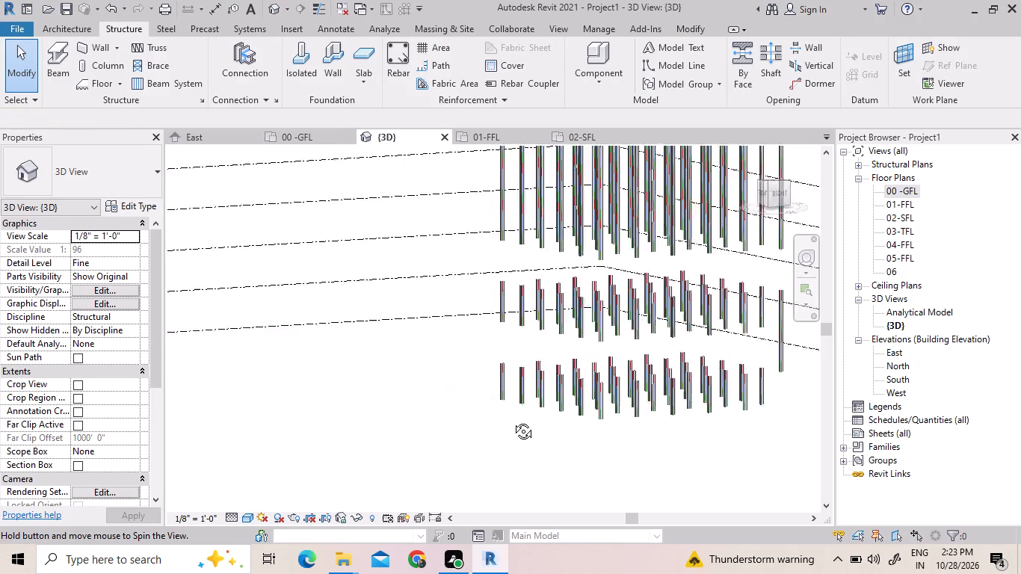
middle_click_drag(512, 420, 478, 451, "shift")
scroll(432, 420, "down", 6)
scroll(473, 403, "up", 2)
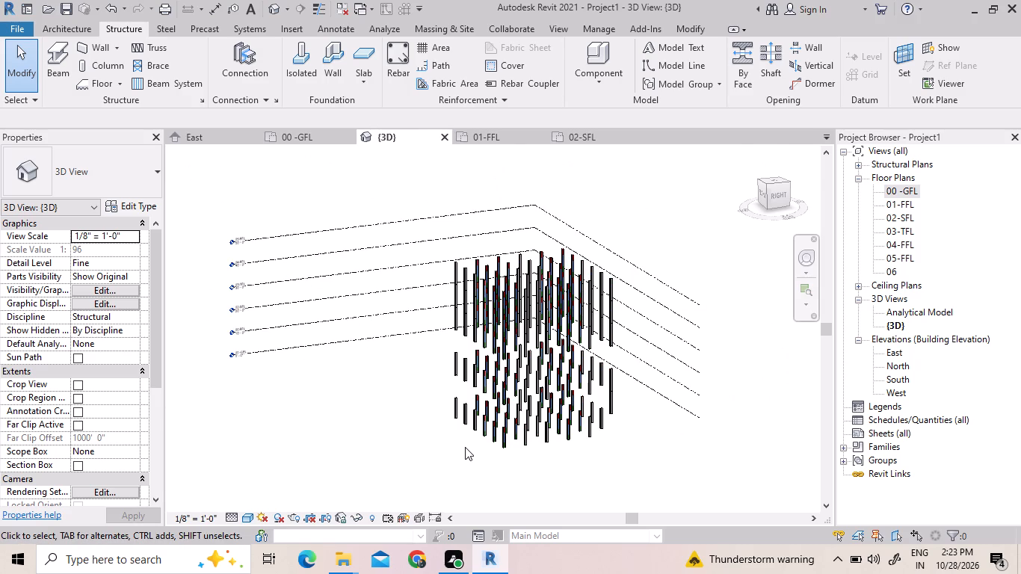
scroll(465, 448, "up", 5)
middle_click_drag(443, 454, 514, 442, "shift")
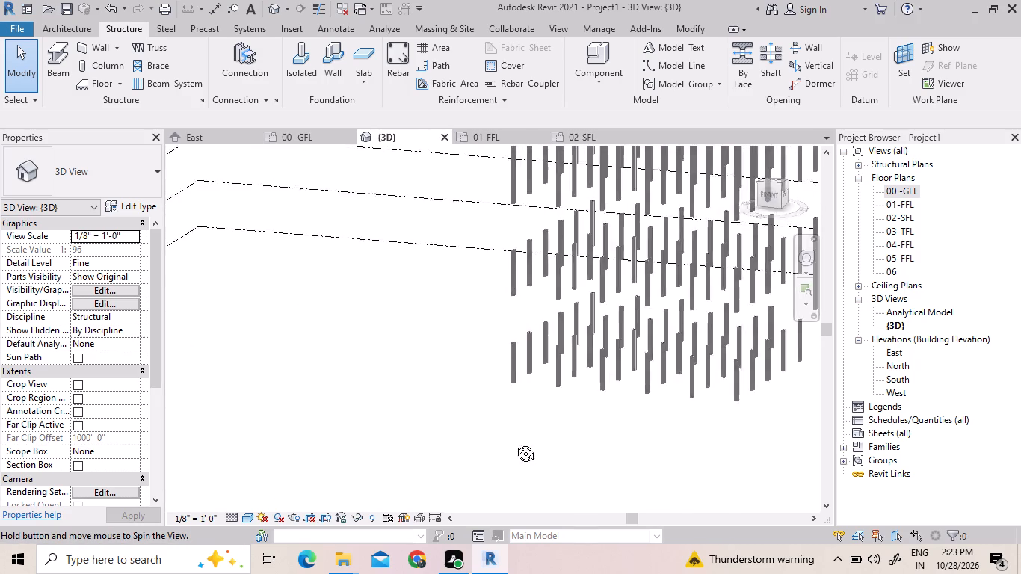
middle_click_drag(514, 442, 469, 433, "shift")
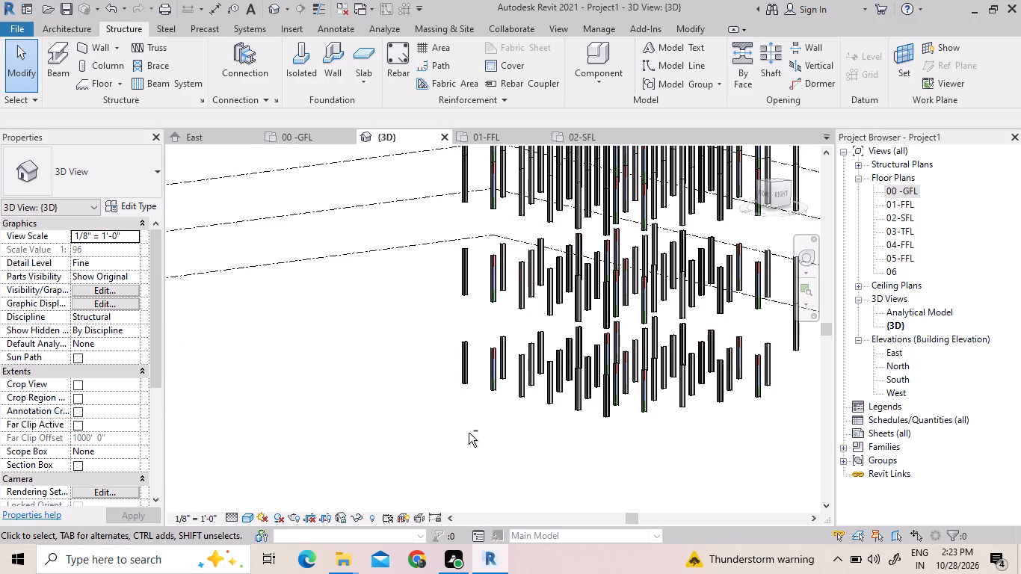
scroll(469, 433, "down", 3, "shift")
scroll(469, 433, "up", 3, "shift")
Undo the recent level and offset edits to the grid 1 column and check the columns in the East elevation.
triple_click(114, 11)
left_click(114, 11)
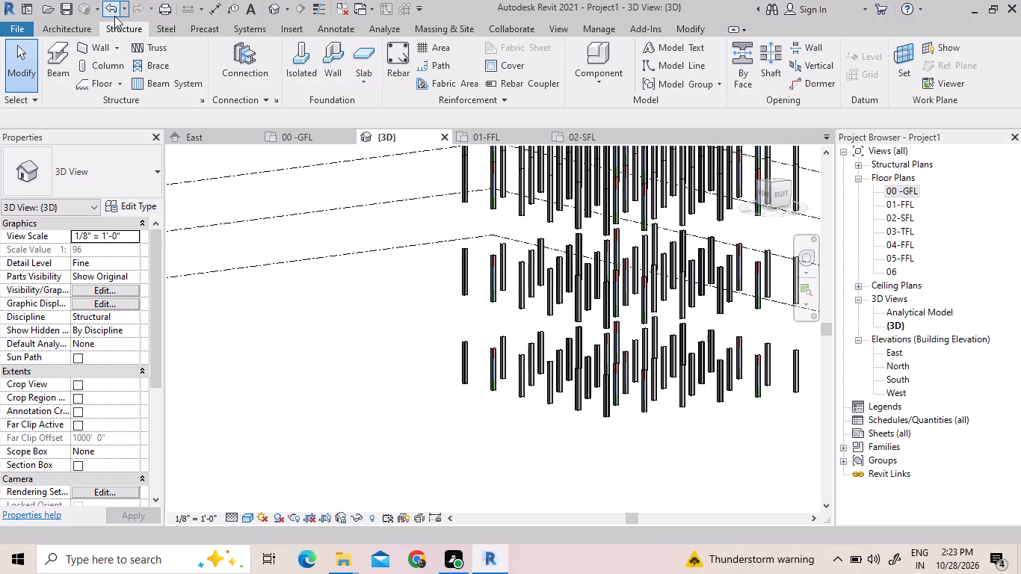
left_click(215, 143)
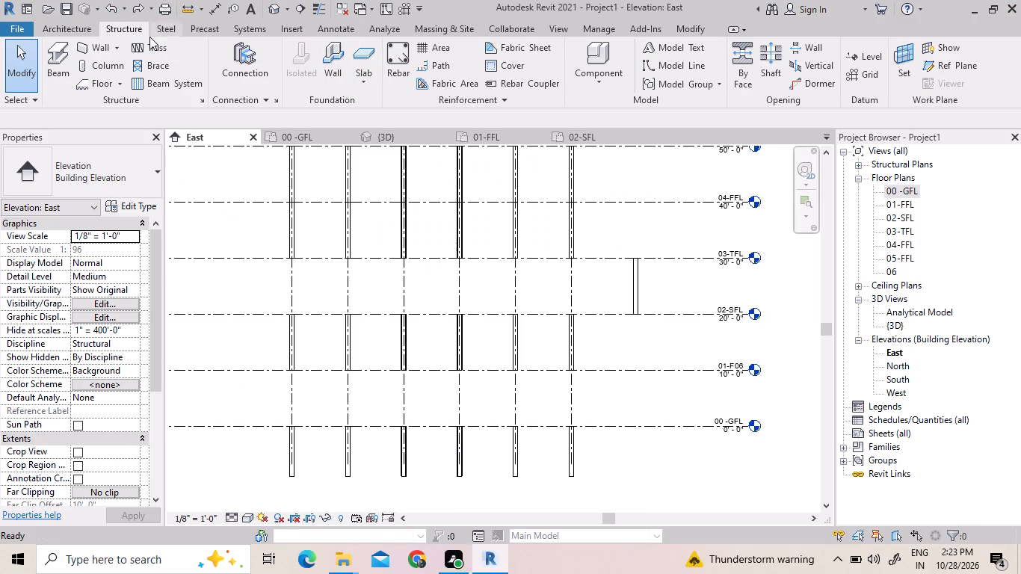
In the 00 -GFL floor plan, undo the column work back to before columns were placed at the grid intersections.
left_click(330, 140)
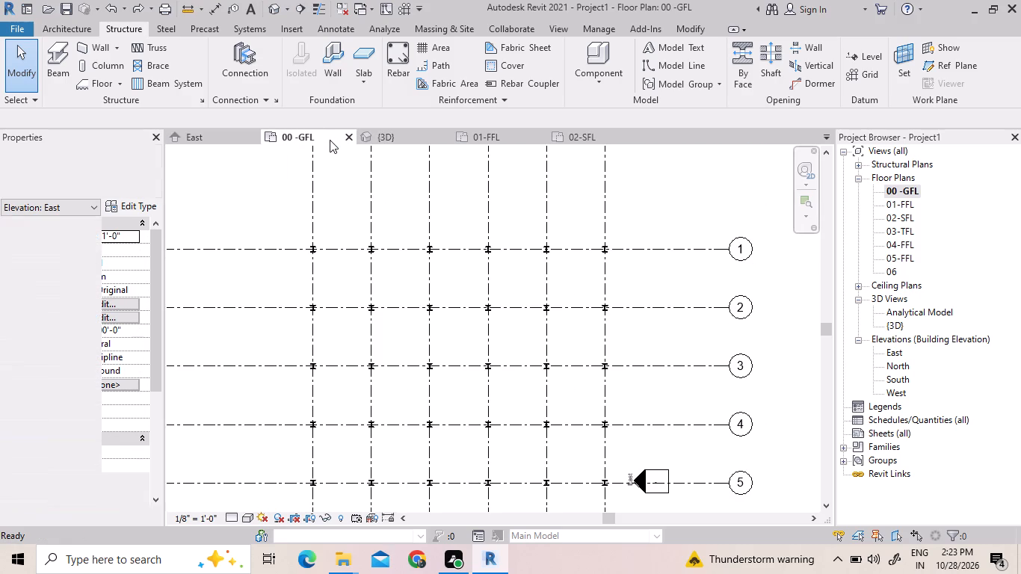
left_click(102, 9)
triple_click(112, 7)
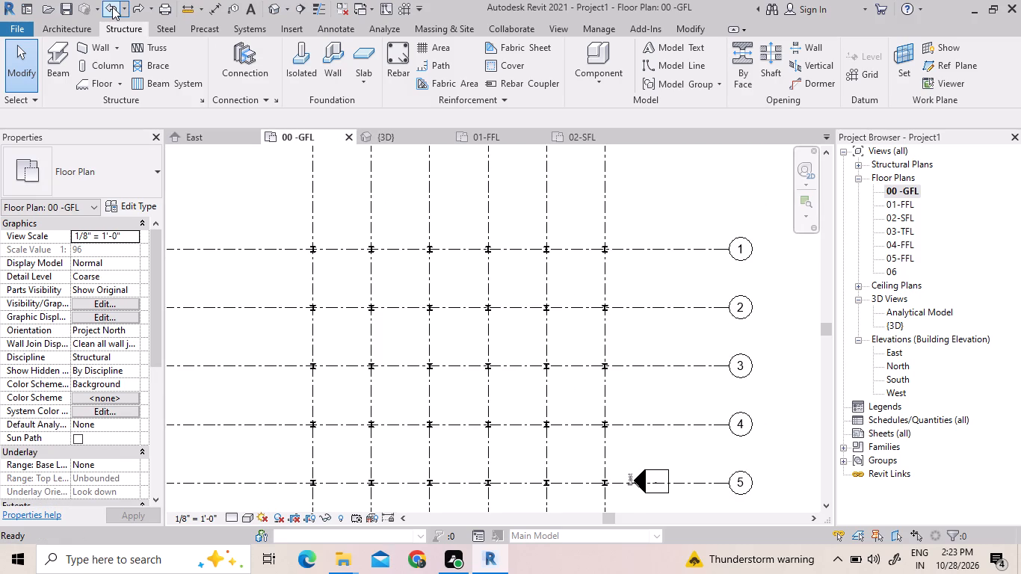
triple_click(112, 7)
triple_click(112, 7)
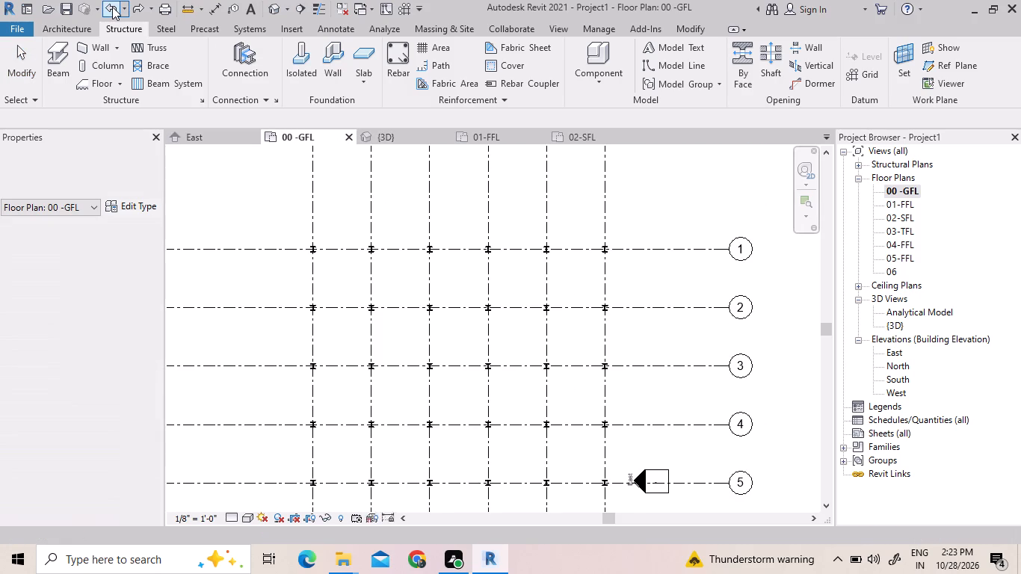
triple_click(112, 7)
left_click(112, 7)
triple_click(112, 7)
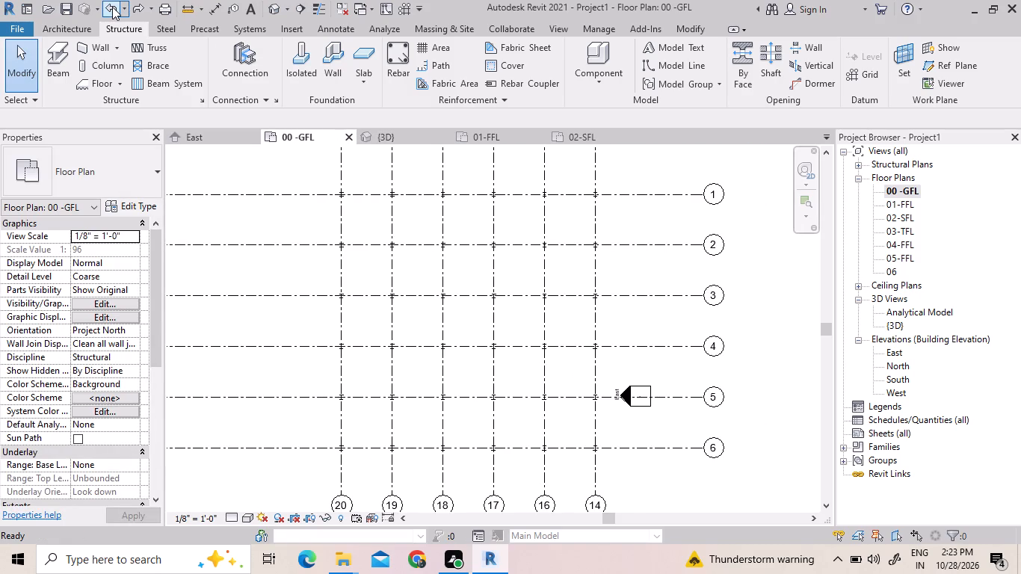
left_click(112, 7)
double_click(112, 7)
triple_click(112, 7)
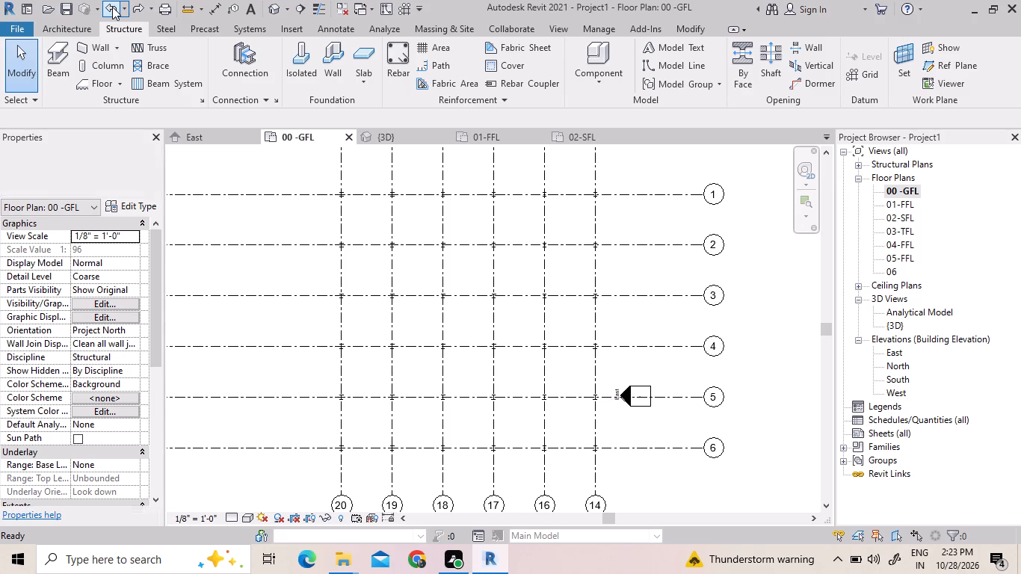
triple_click(112, 7)
left_click(112, 7)
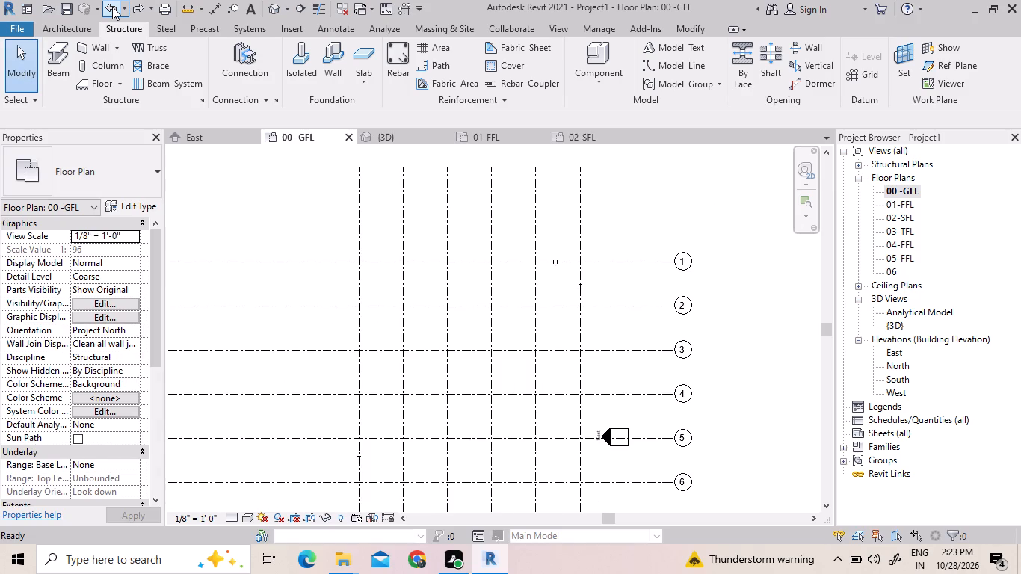
left_click(112, 7)
left_click(112, 7)
left_click(112, 7)
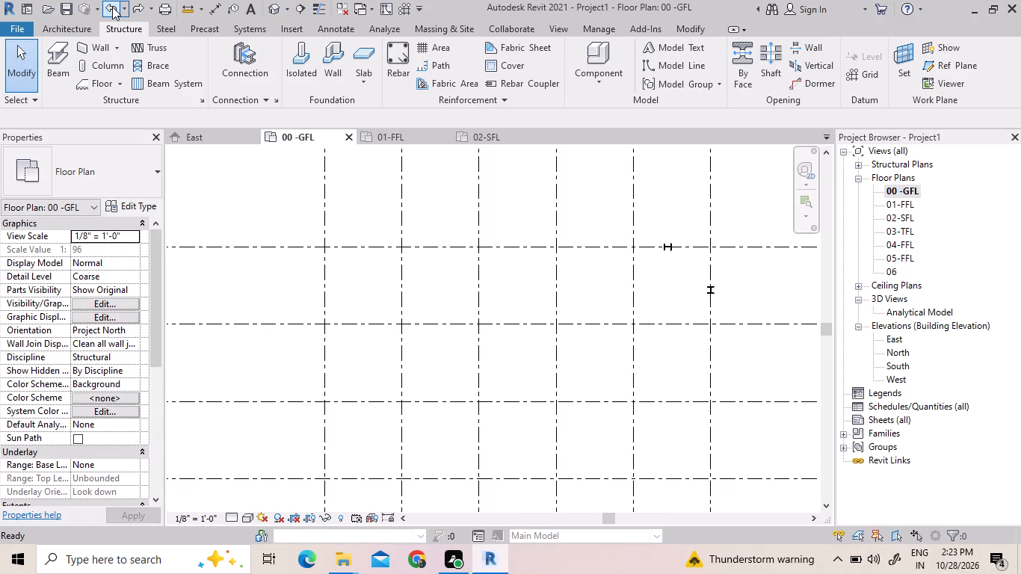
Undo the remaining column placements in the 00 -GFL floor plan until no columns are left on the grid.
double_click(112, 7)
left_click(112, 7)
left_click(112, 7)
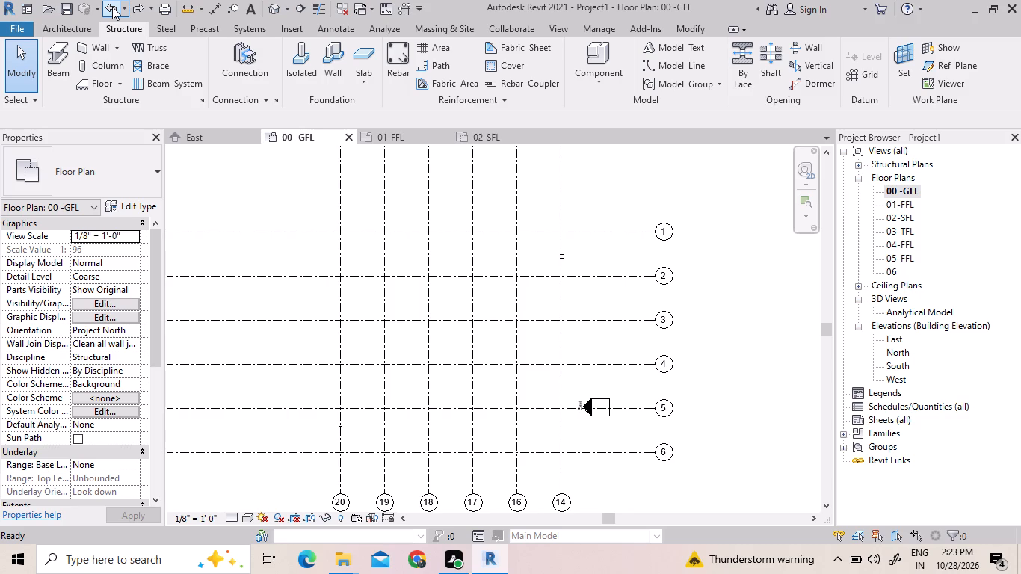
left_click(112, 7)
left_click(112, 7)
triple_click(112, 7)
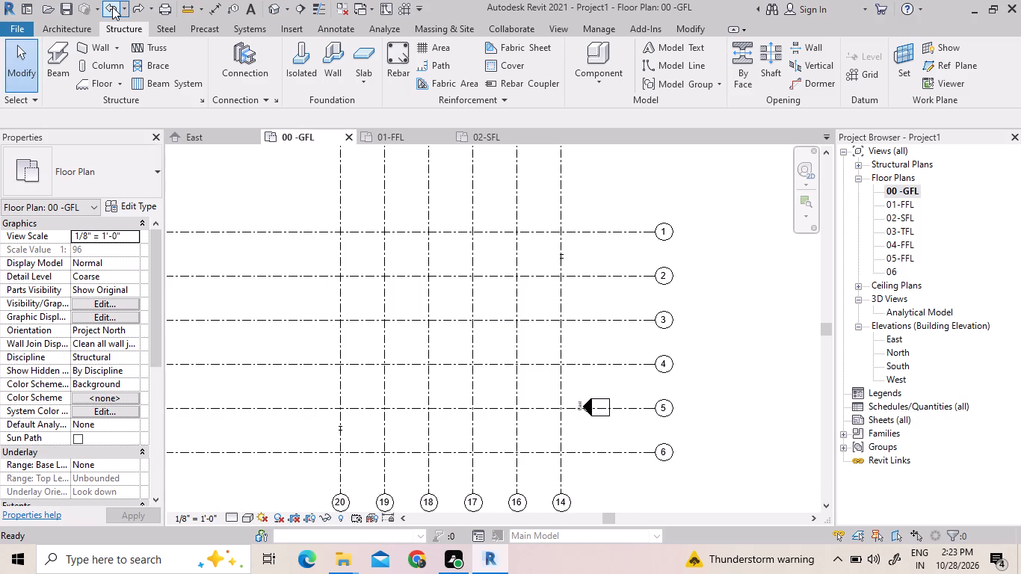
triple_click(112, 7)
triple_click(112, 7)
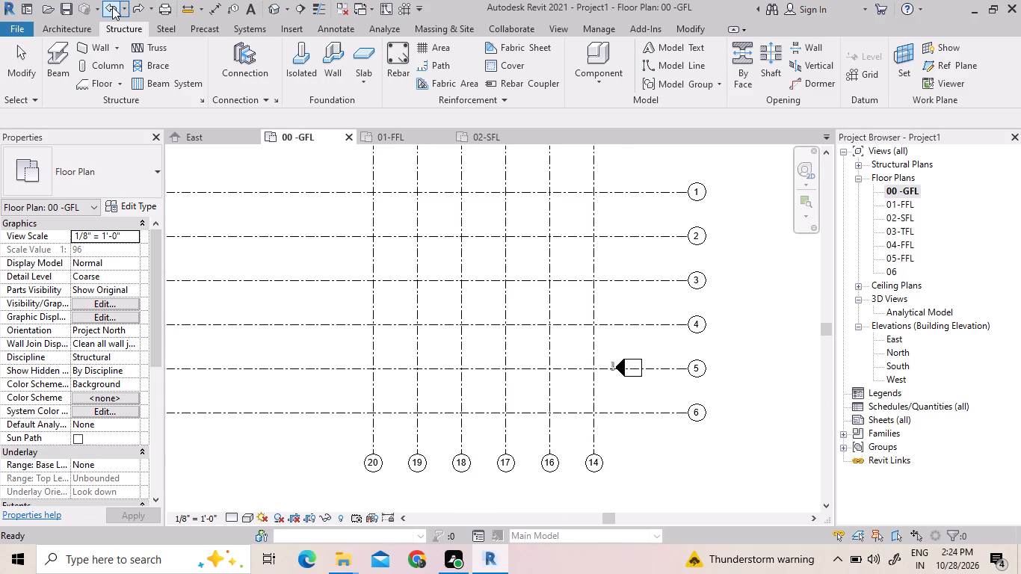
Undo the grid creation step by step until all vertical and horizontal grid lines are removed from the 00 -GFL plan.
left_click(112, 7)
left_click(112, 7)
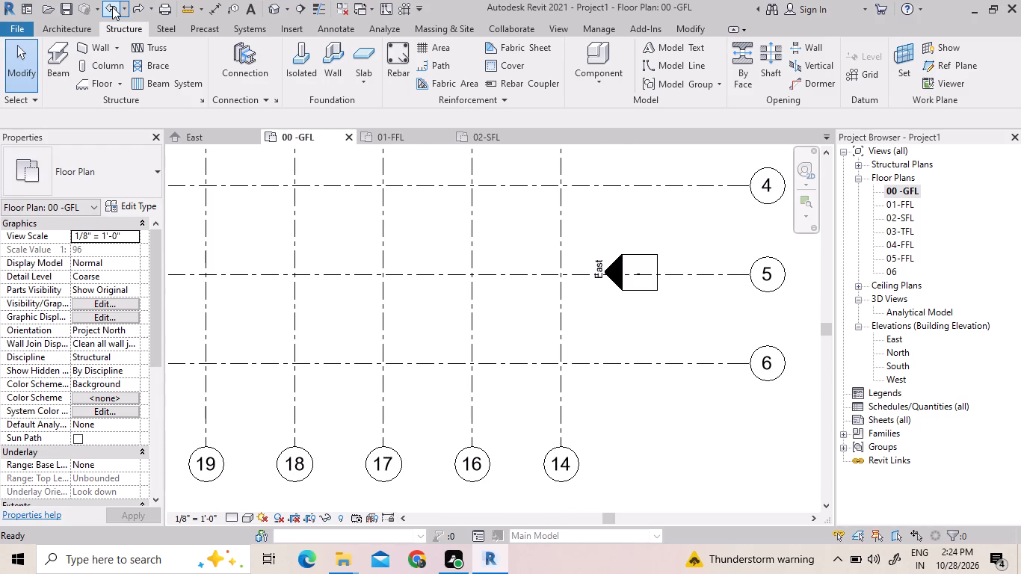
left_click(112, 7)
left_click(112, 7)
left_click(112, 7)
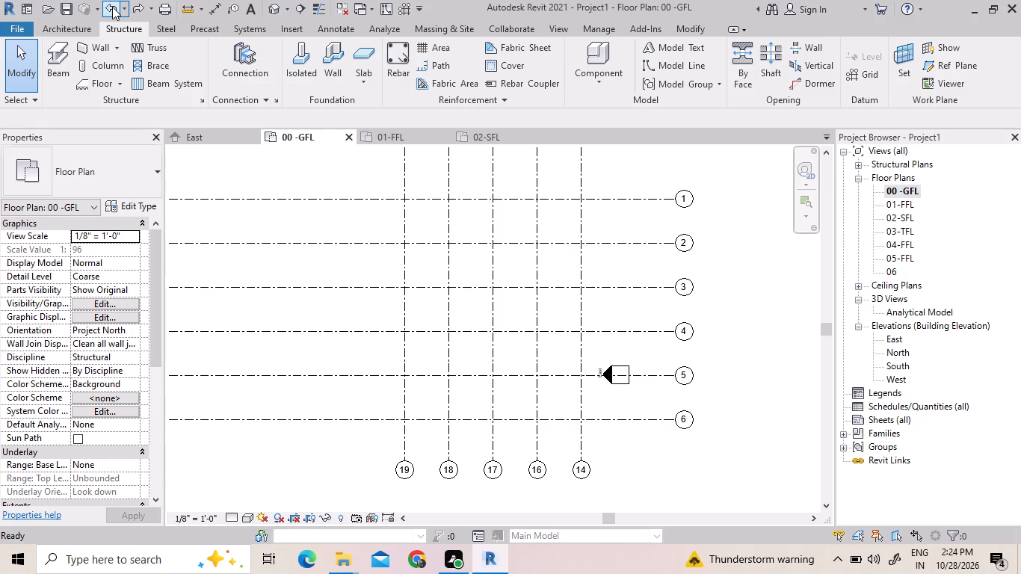
left_click(112, 7)
left_click(112, 7)
triple_click(112, 7)
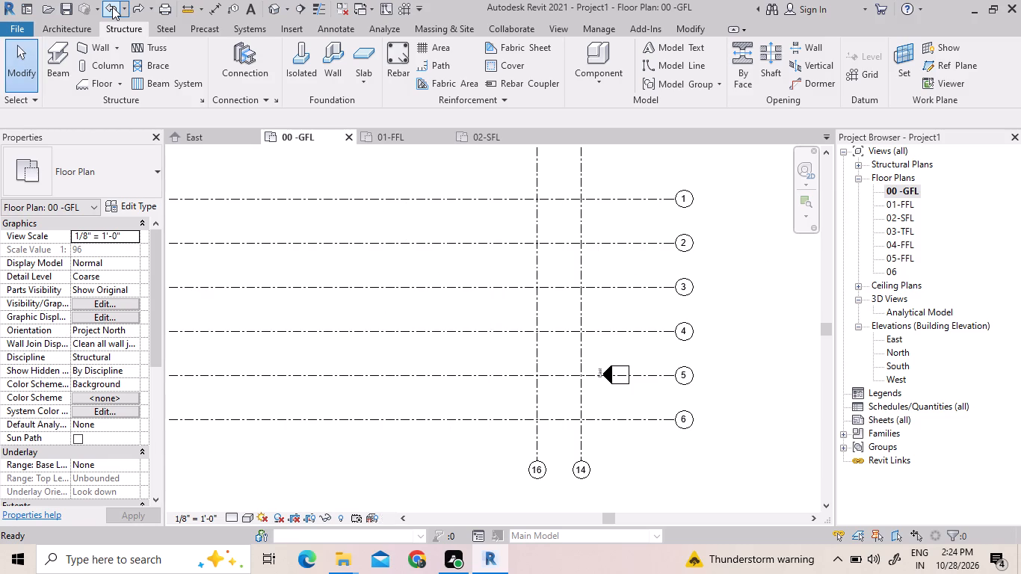
left_click(112, 7)
triple_click(112, 7)
triple_click(112, 7)
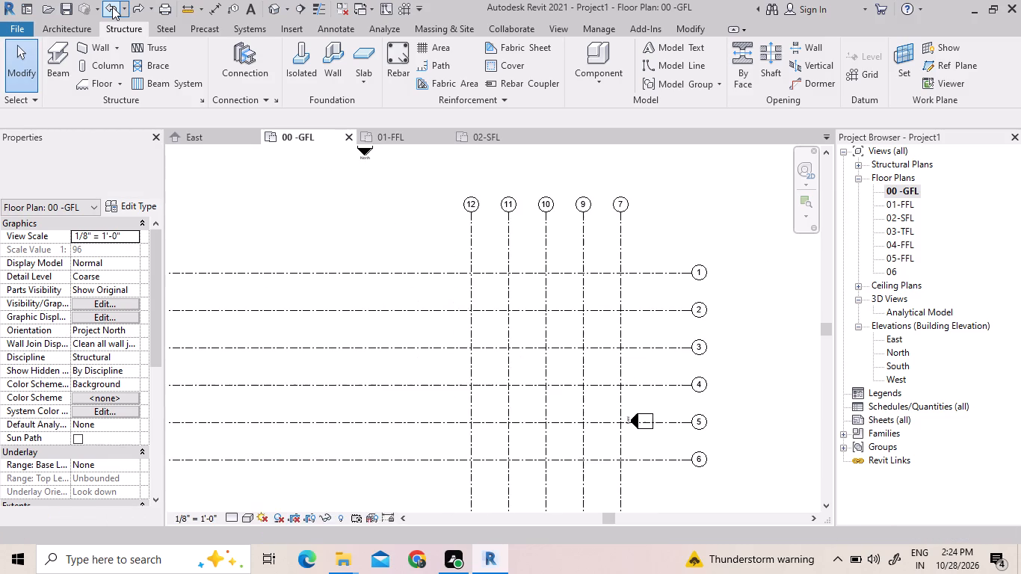
triple_click(112, 7)
left_click(112, 7)
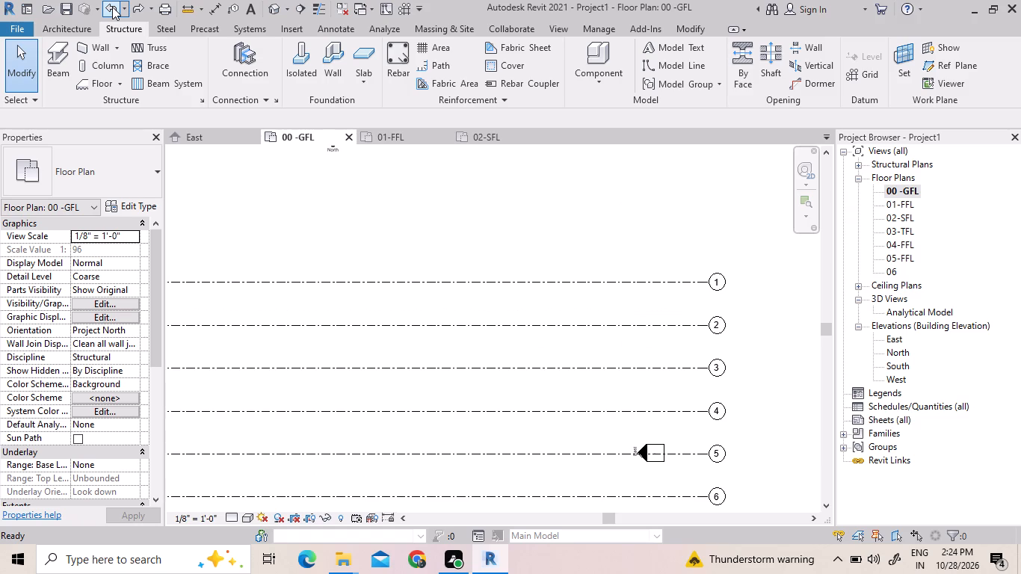
triple_click(112, 7)
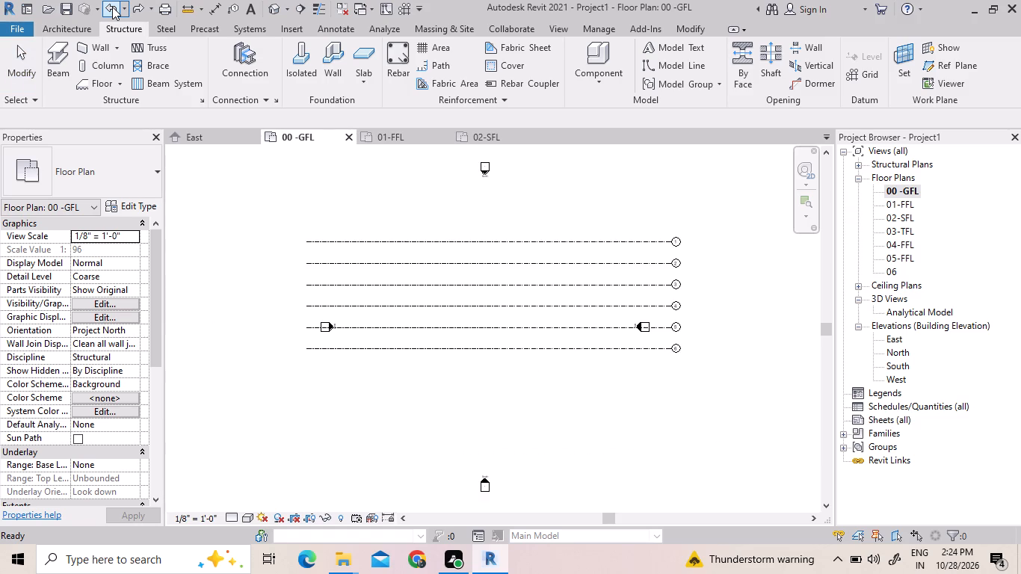
triple_click(112, 7)
double_click(112, 7)
triple_click(112, 7)
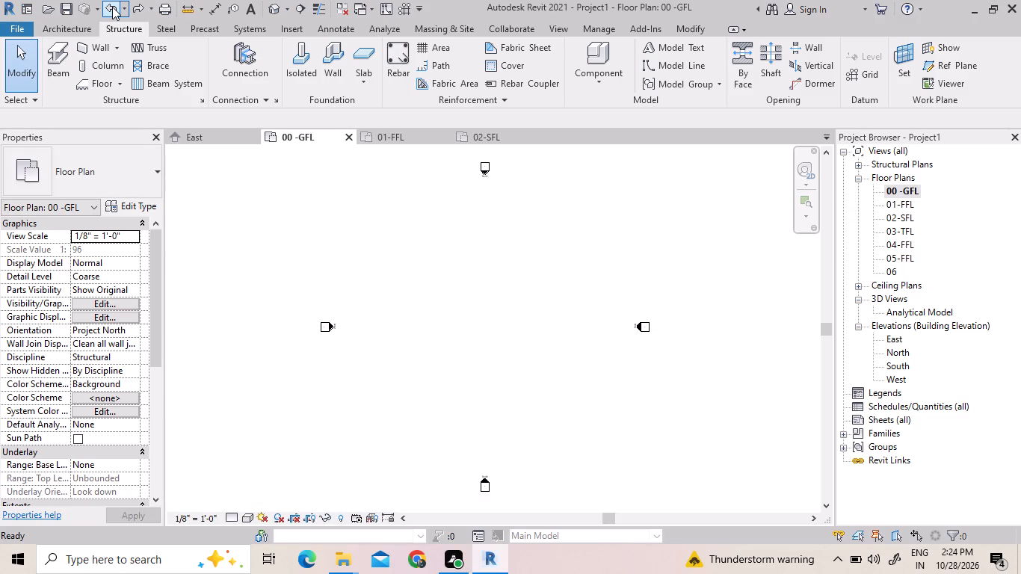
Undo the plan view creation, level renaming and added levels back to the two original levels in the East elevation.
triple_click(112, 7)
left_click(112, 7)
left_click(112, 7)
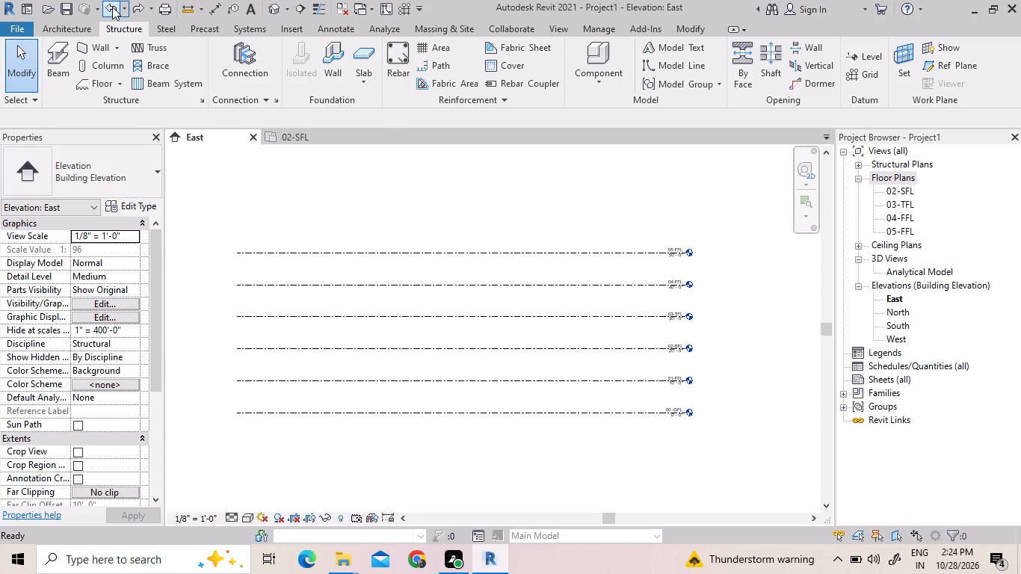
triple_click(112, 7)
left_click(112, 7)
triple_click(112, 7)
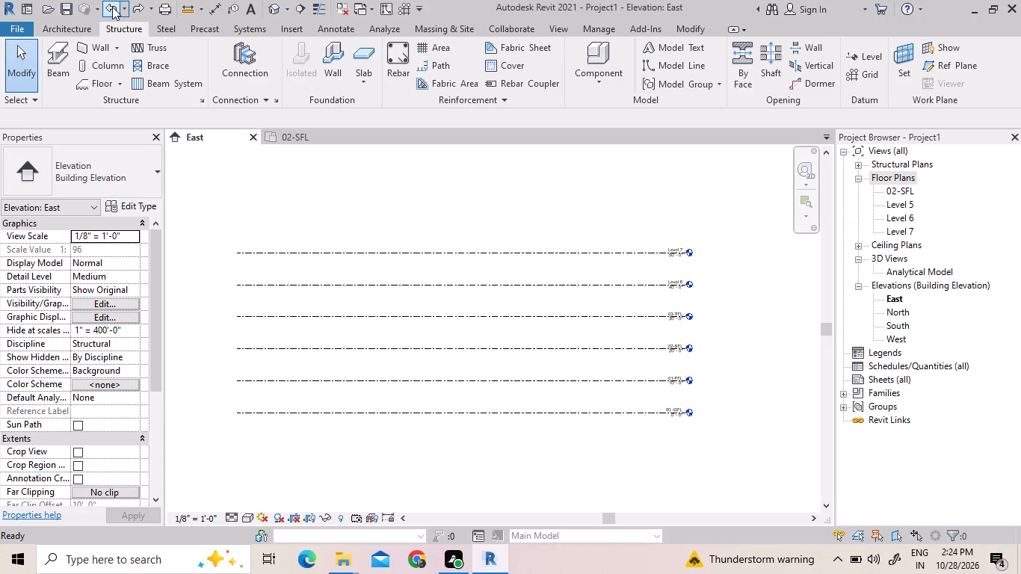
left_click(112, 7)
double_click(112, 7)
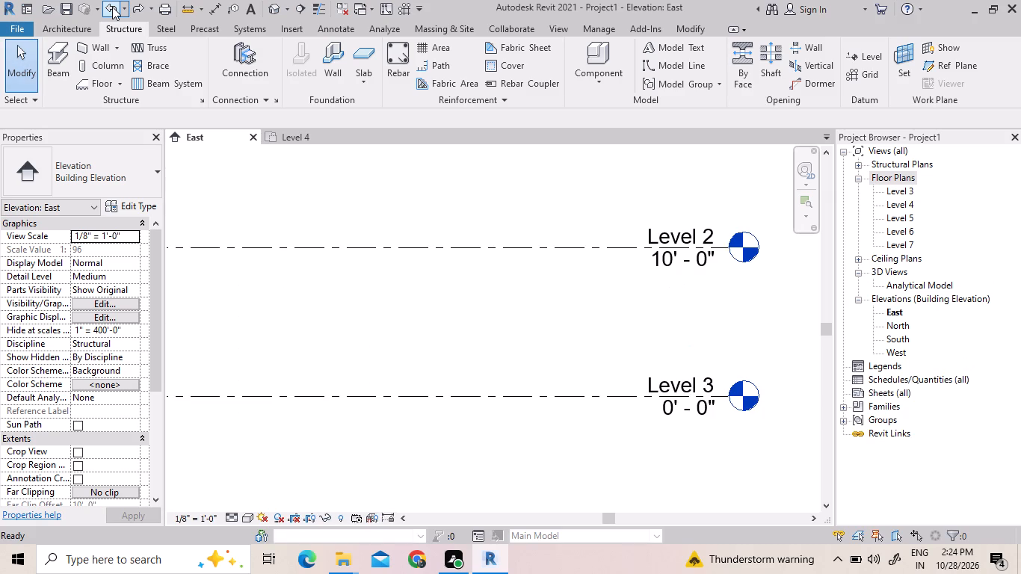
double_click(112, 7)
left_click(112, 7)
triple_click(112, 7)
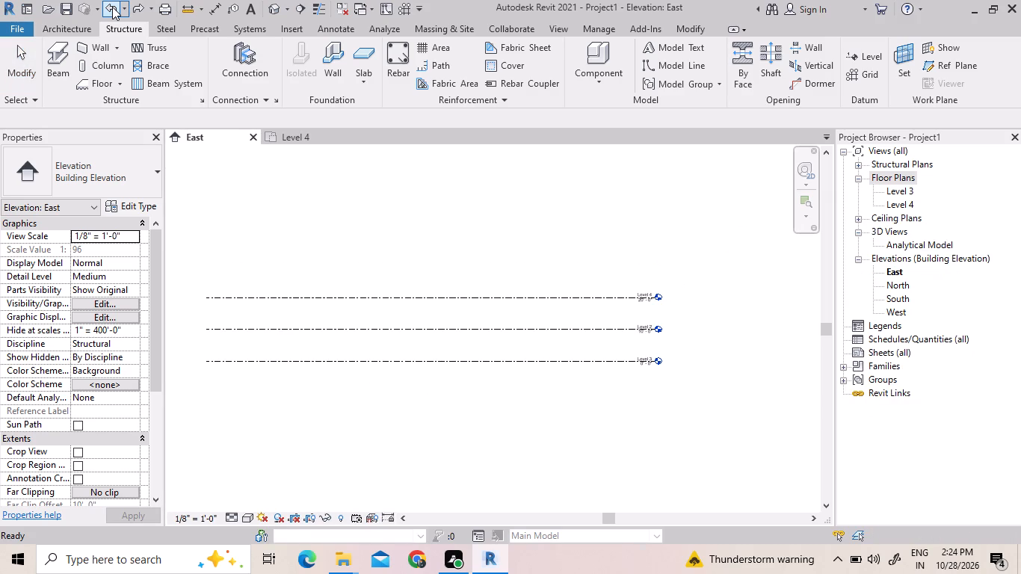
left_click(112, 7)
triple_click(112, 7)
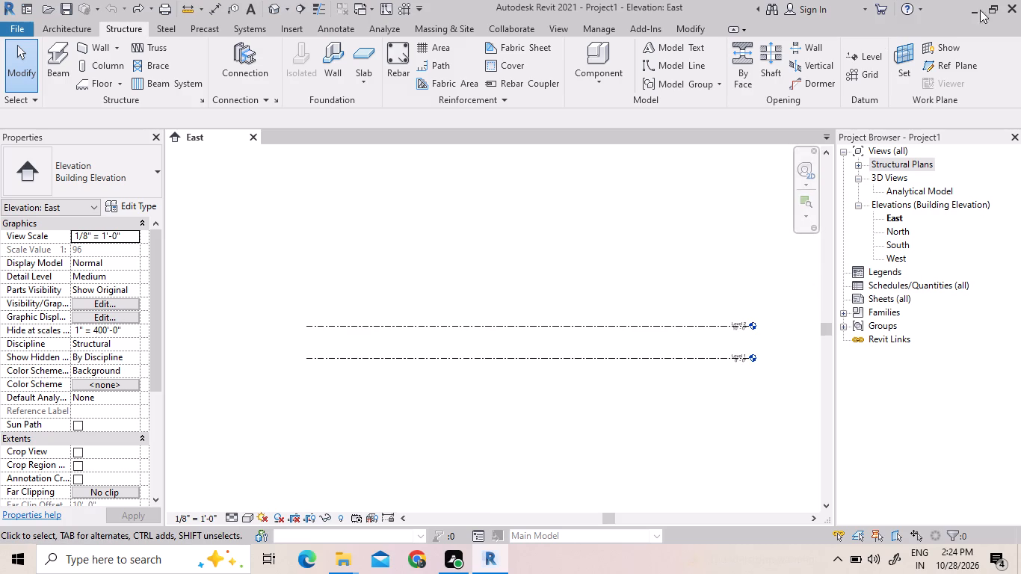
Add three levels above Level 2 in the East elevation by picking each topmost level line with a 10' 0" offset.
left_click(870, 58)
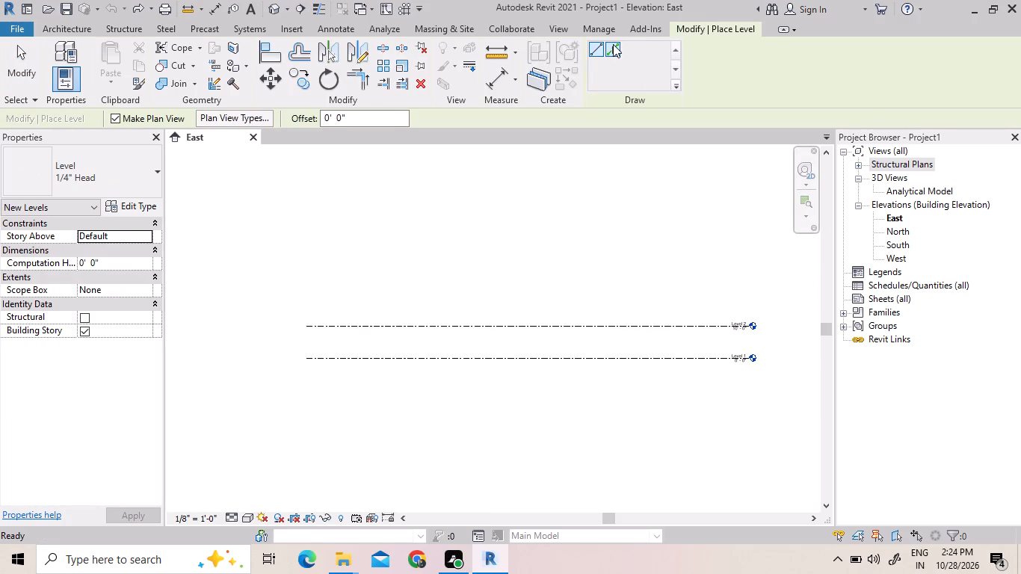
left_click(613, 44)
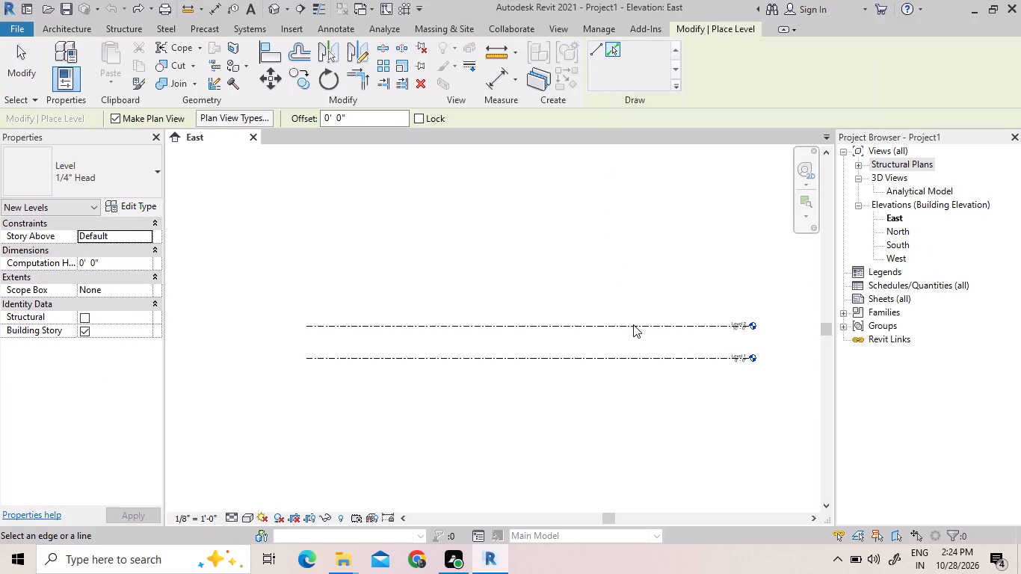
left_click(633, 324)
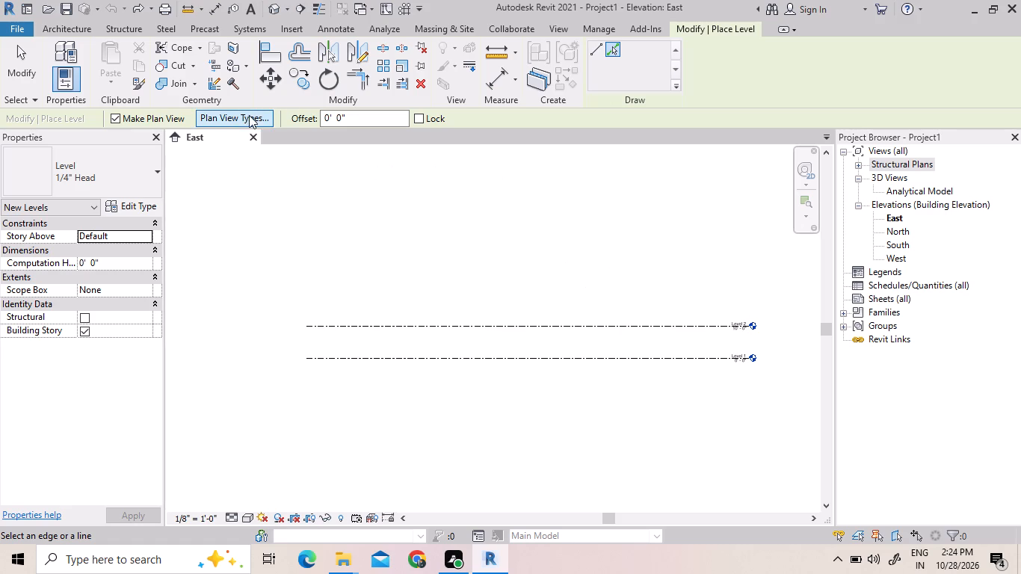
left_click(328, 117)
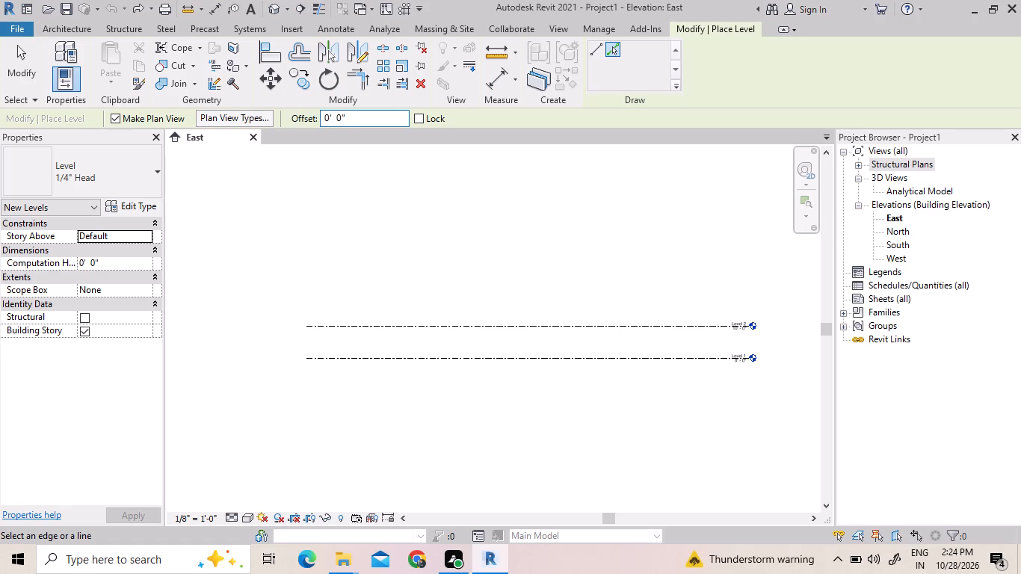
key("BackSpace")
type("10")
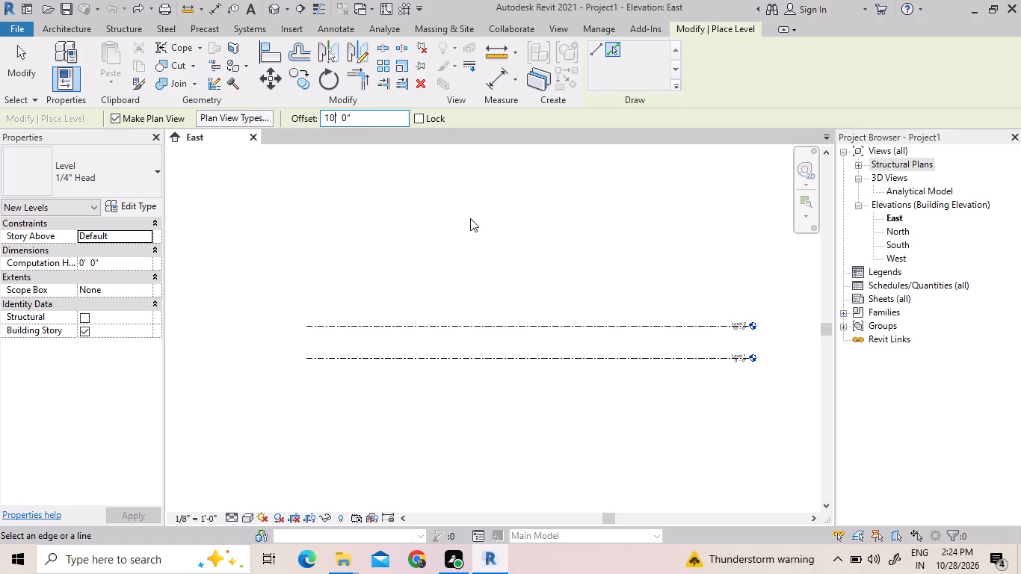
left_click(470, 221)
left_click(525, 326)
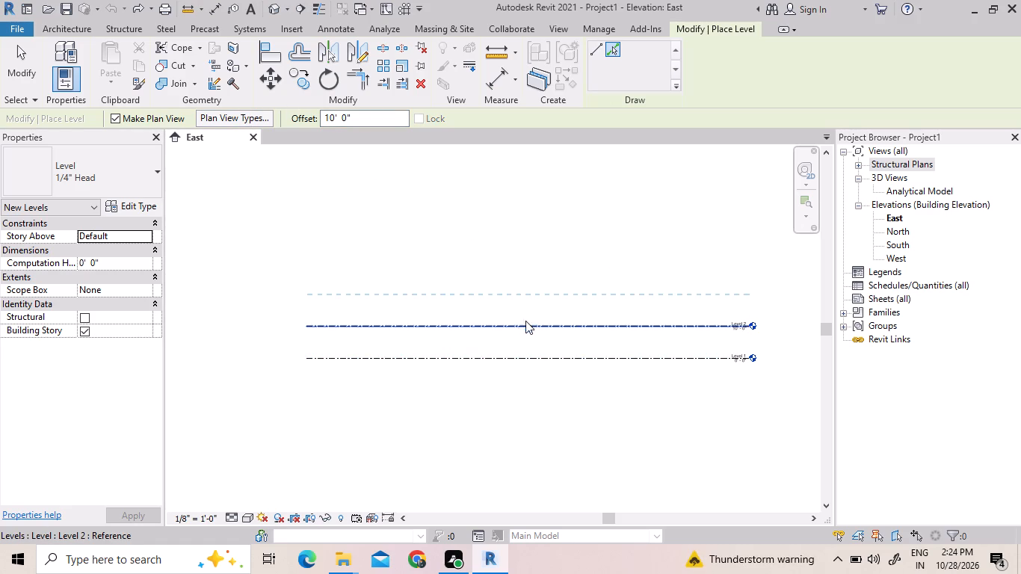
left_click(529, 265)
left_click(546, 293)
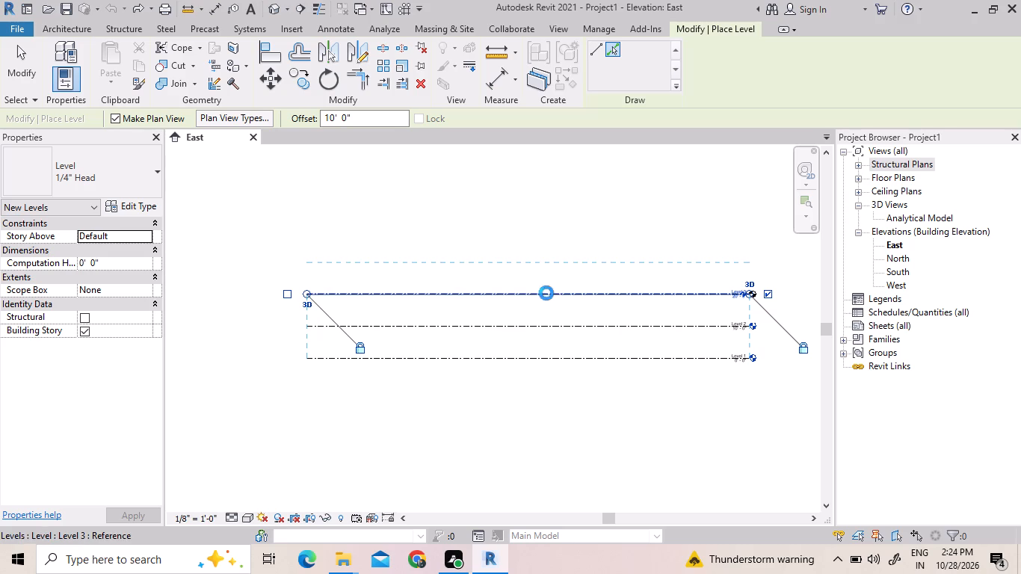
left_click(561, 256)
left_click(564, 260)
left_click(574, 221)
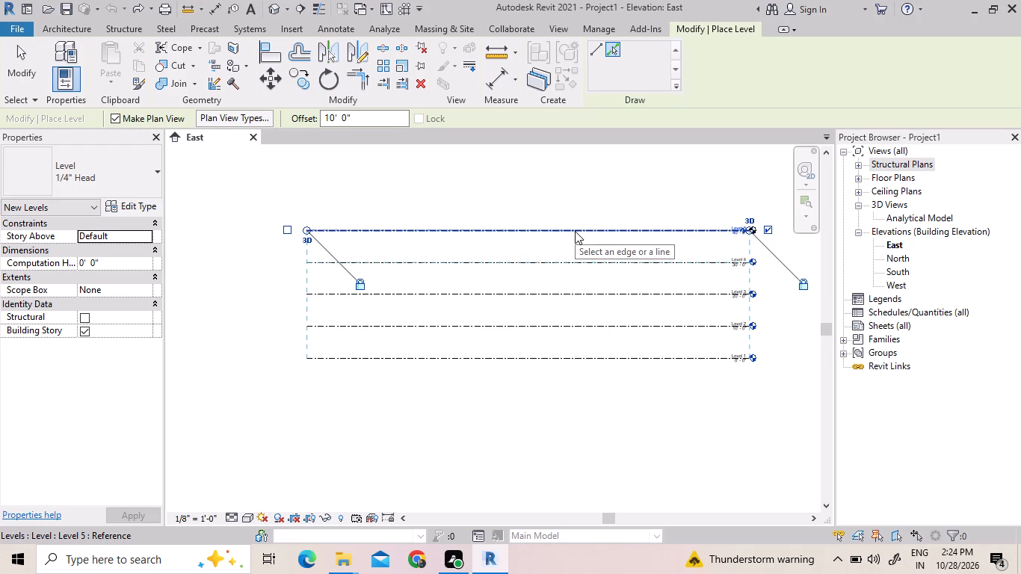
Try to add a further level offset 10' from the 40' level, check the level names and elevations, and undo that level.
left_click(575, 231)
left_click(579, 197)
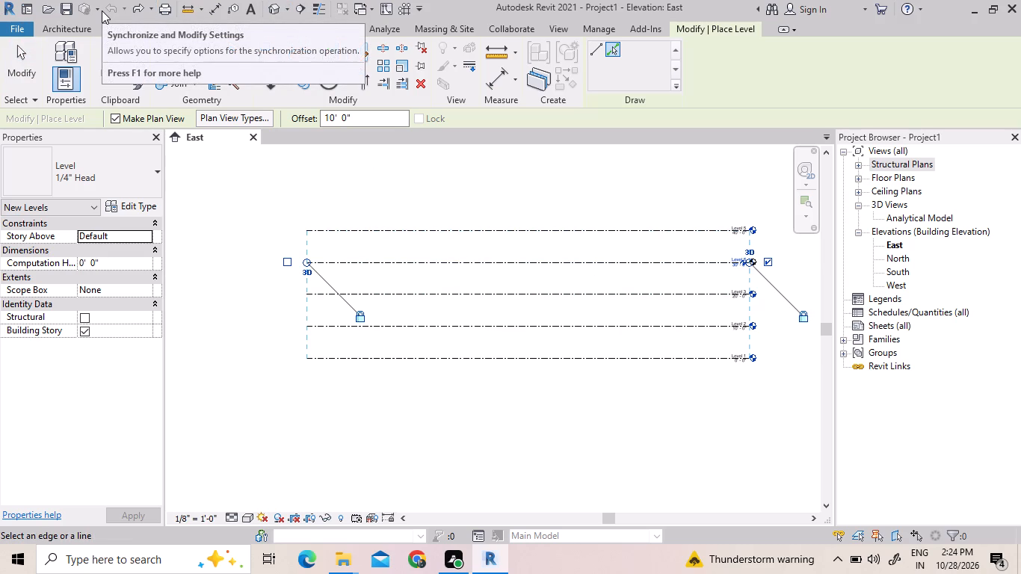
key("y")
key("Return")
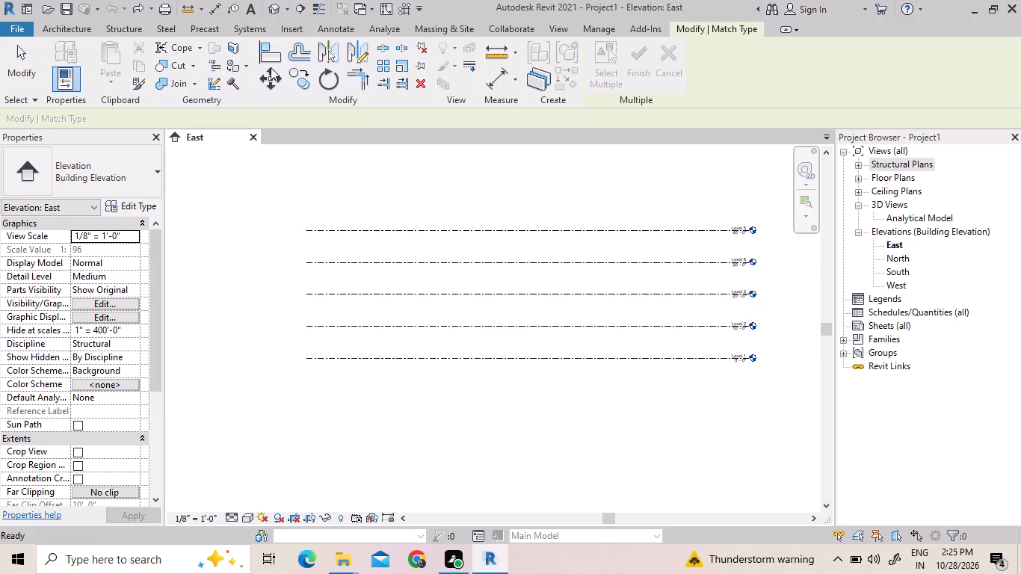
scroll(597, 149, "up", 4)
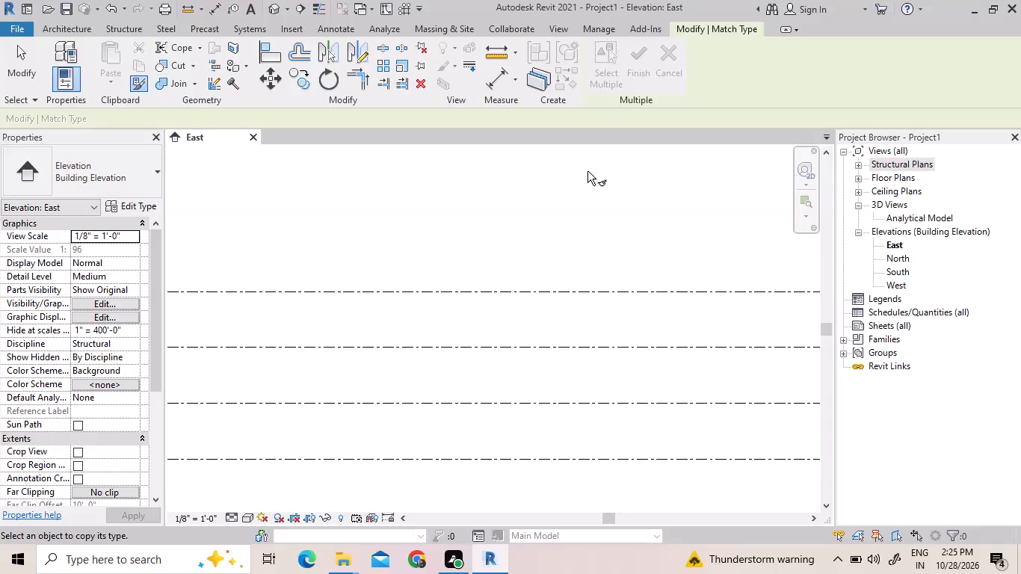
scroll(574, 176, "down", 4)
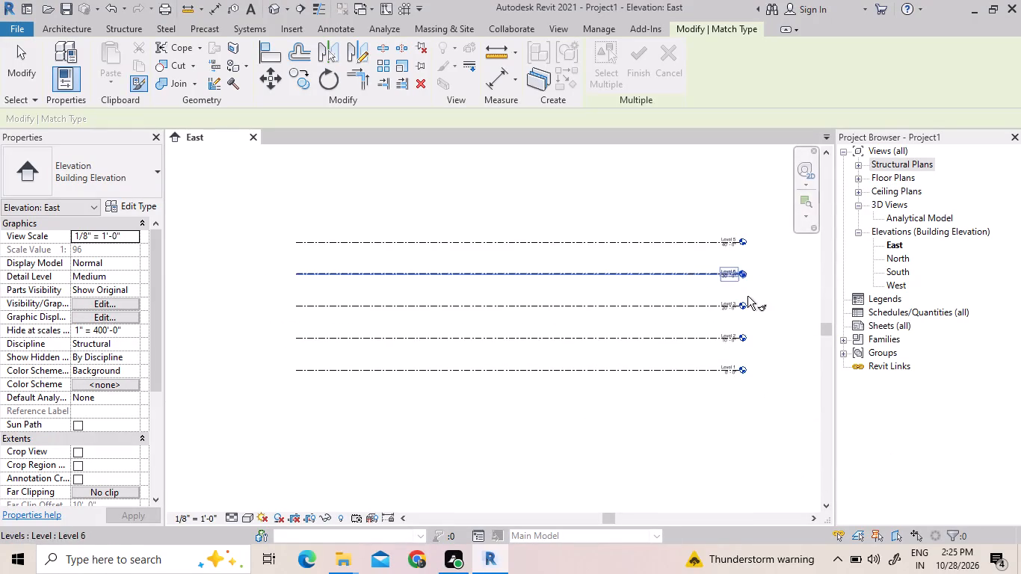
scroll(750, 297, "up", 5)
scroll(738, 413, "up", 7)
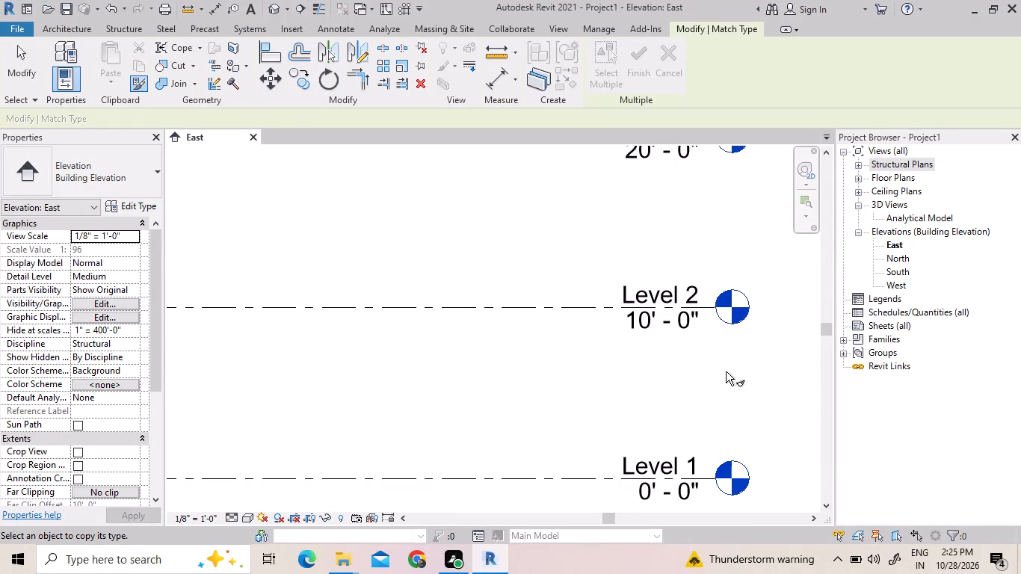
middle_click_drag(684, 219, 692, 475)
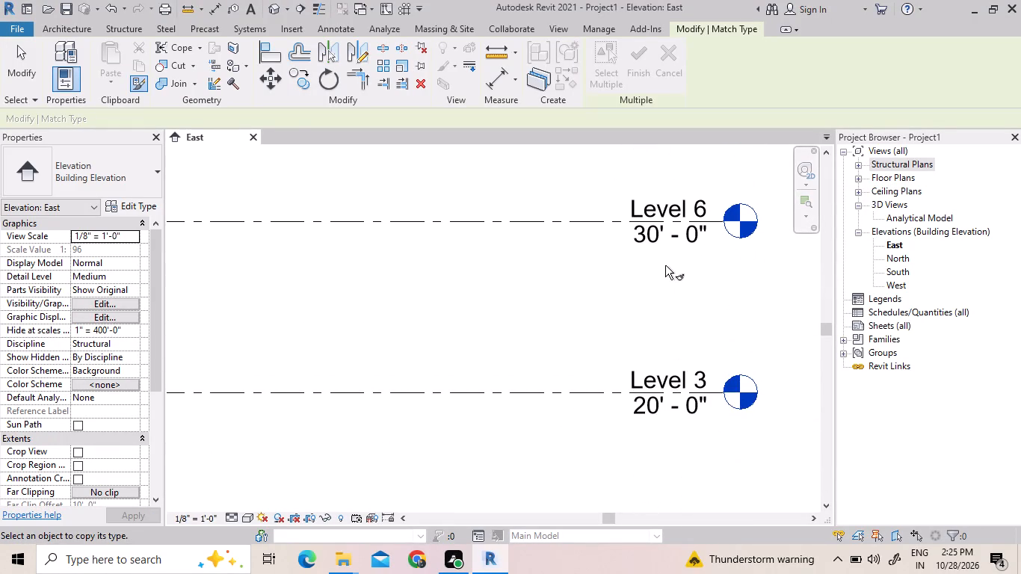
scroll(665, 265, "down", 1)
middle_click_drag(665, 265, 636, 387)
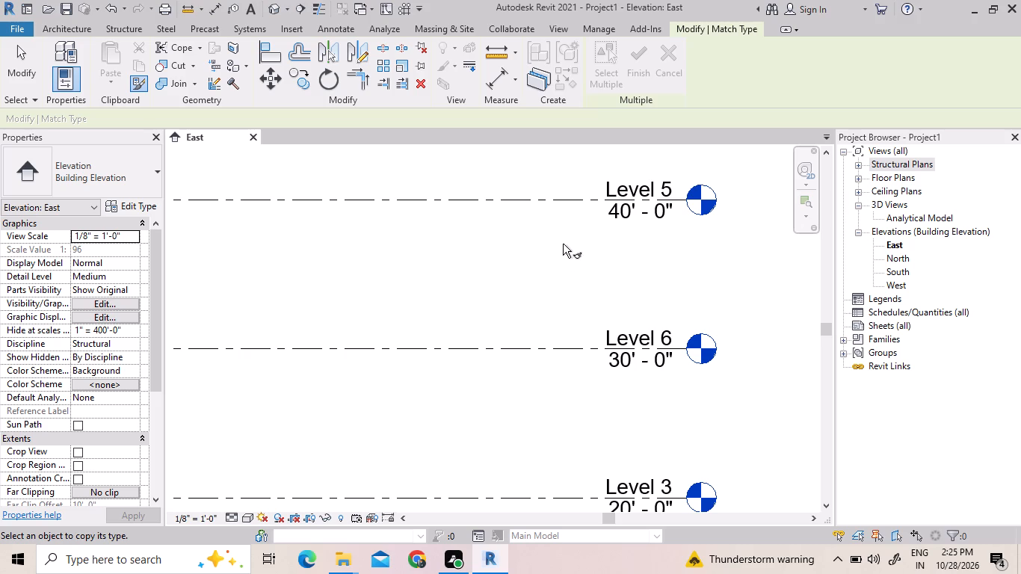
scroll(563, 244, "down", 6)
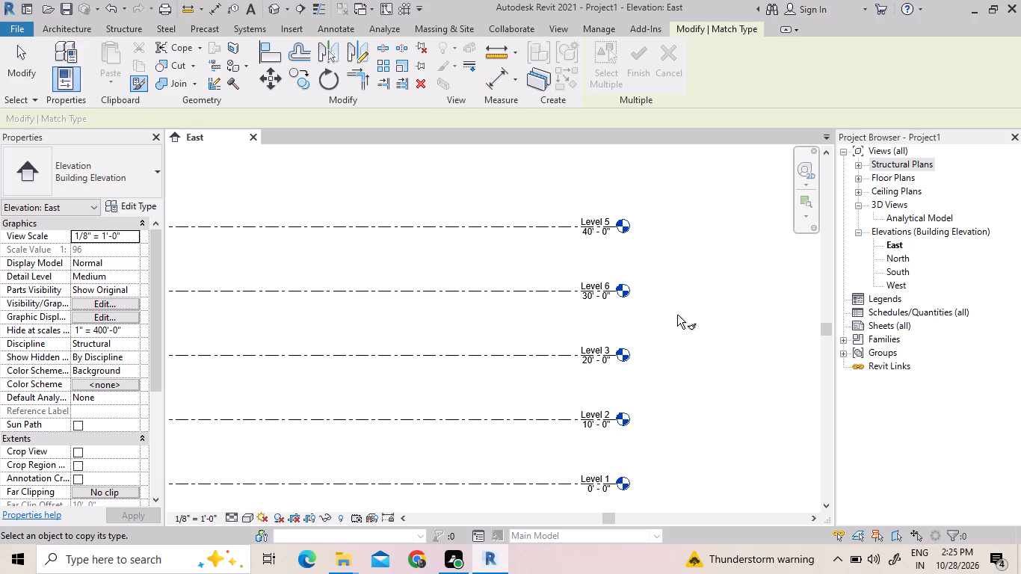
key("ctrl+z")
Add a level above Level 5 in the East elevation by picking its line with a 10' 0" offset.
scroll(771, 247, "up", 3)
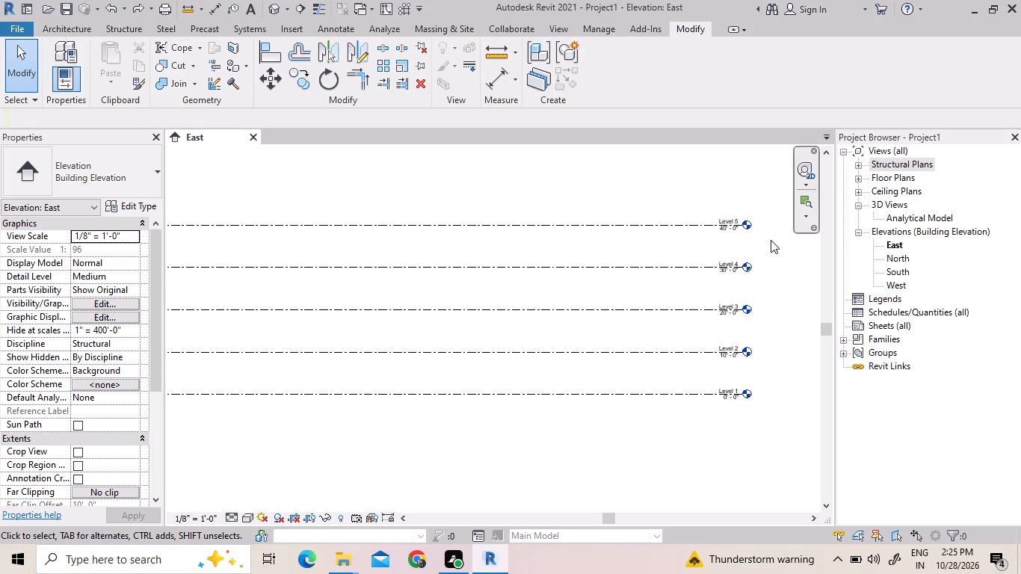
scroll(771, 240, "up", 5)
middle_click_drag(765, 231, 741, 331)
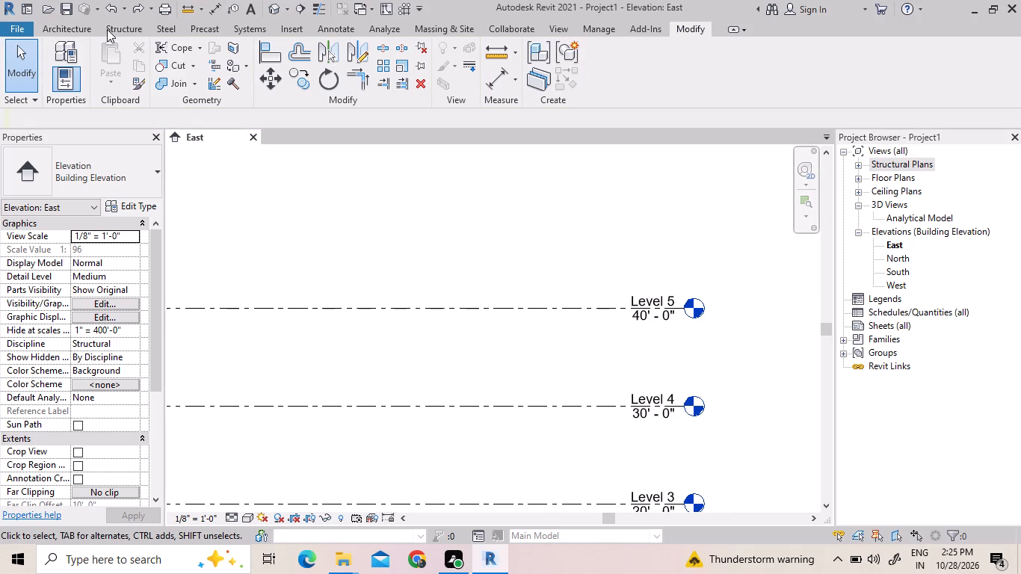
left_click(51, 30)
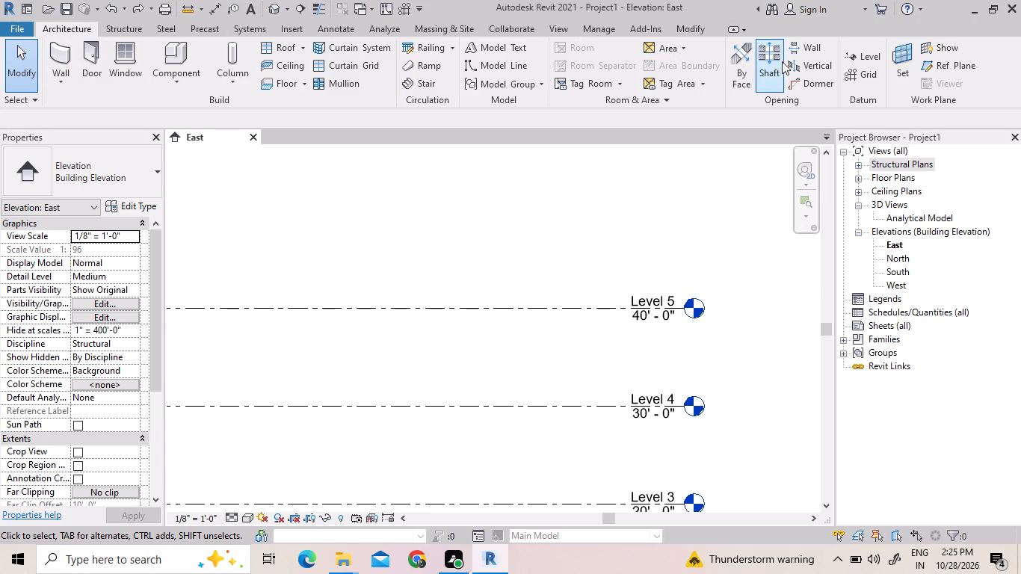
left_click(851, 58)
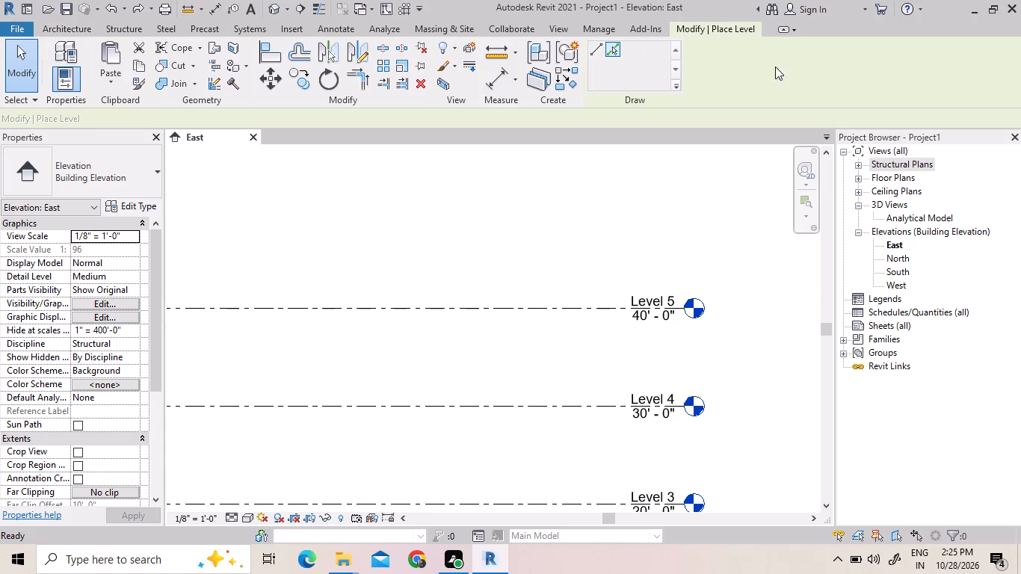
left_click(613, 50)
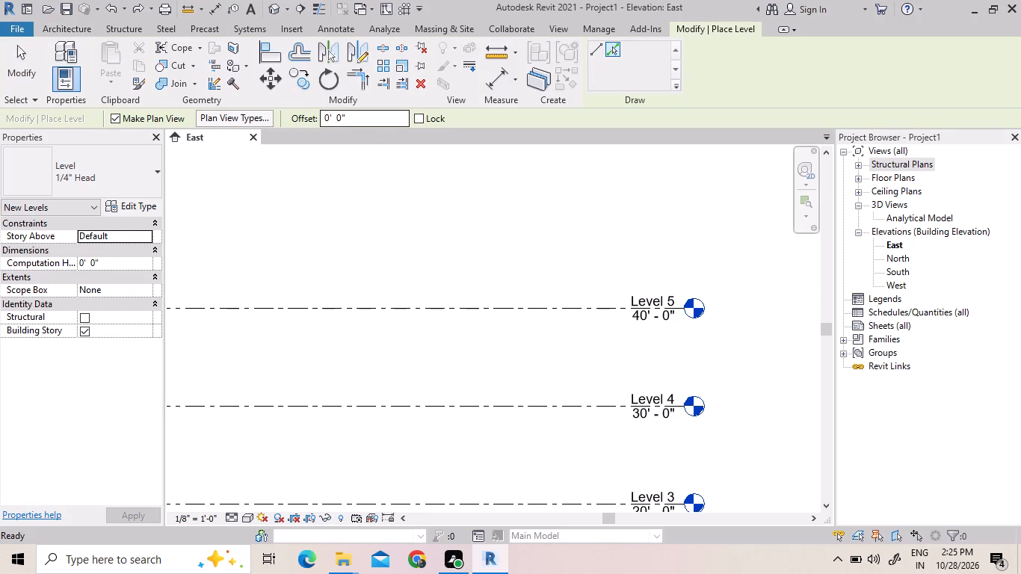
left_click_drag(361, 119, 281, 126)
type("10'")
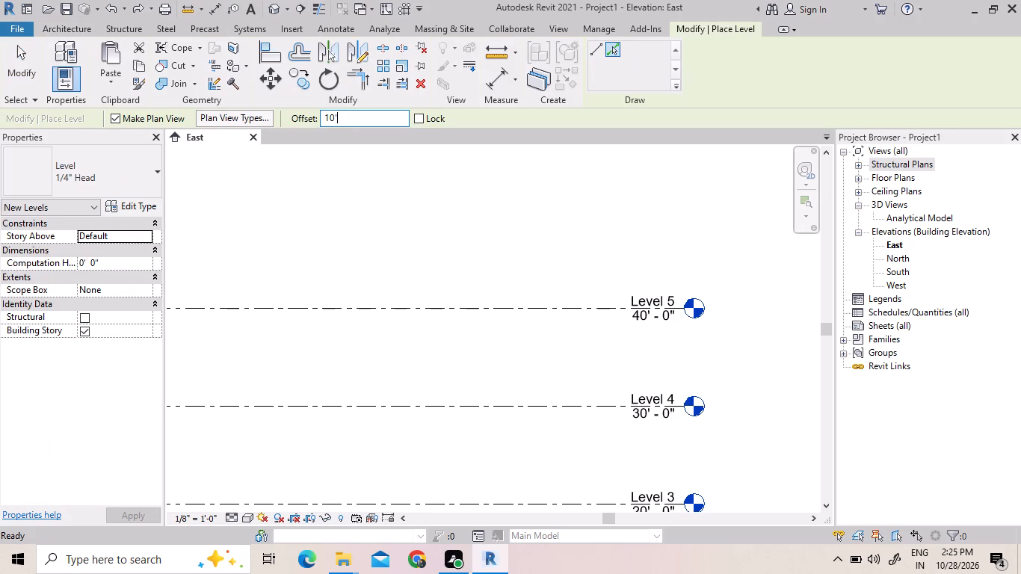
key("Return")
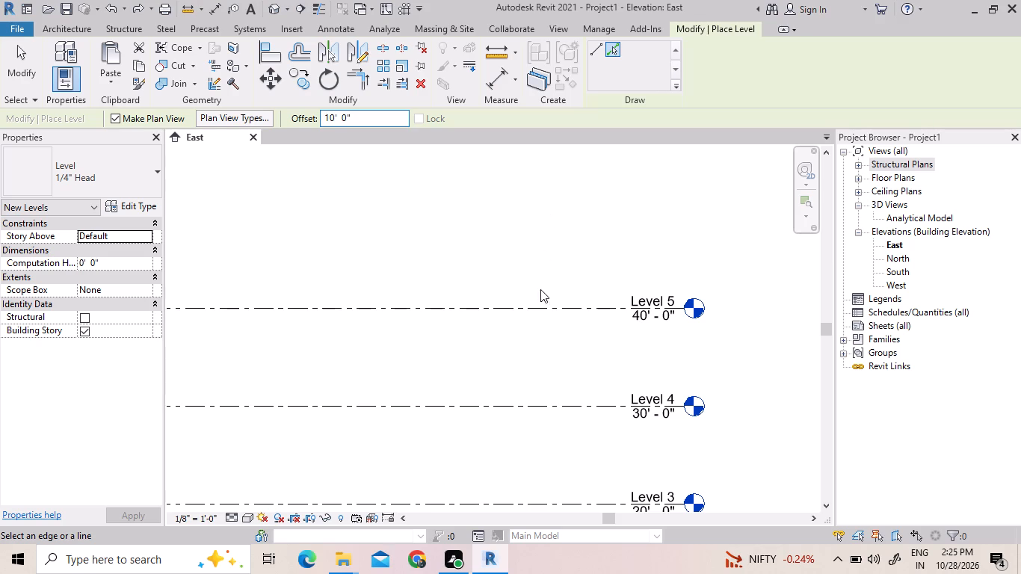
left_click(540, 303)
key("Escape")
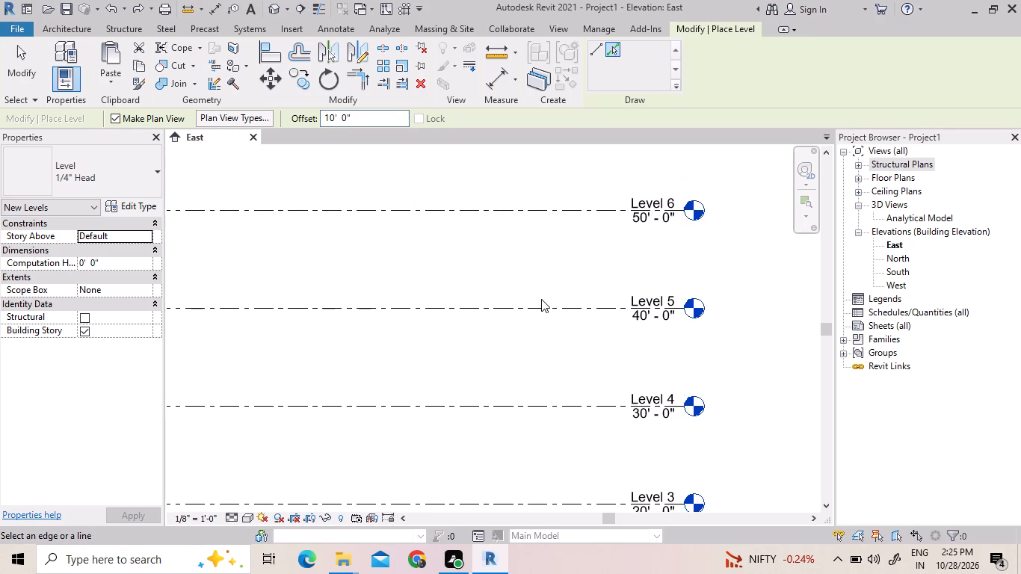
key("Escape")
key("space")
scroll(562, 274, "down", 12)
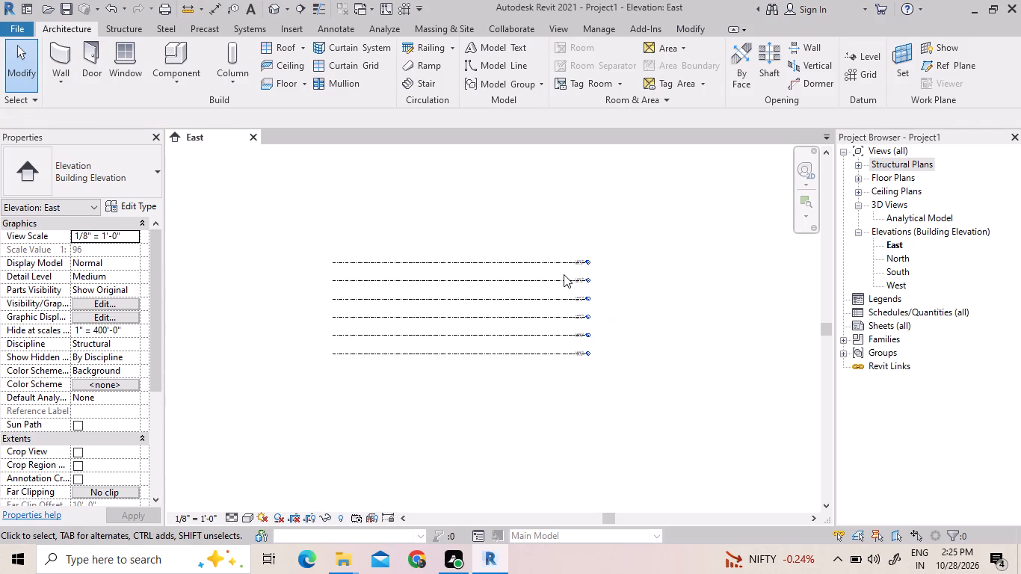
scroll(741, 0, "down", 2)
Create floor plan views for Level 1 and Level 2, the levels missing from the Floor Plans list.
left_click(907, 173)
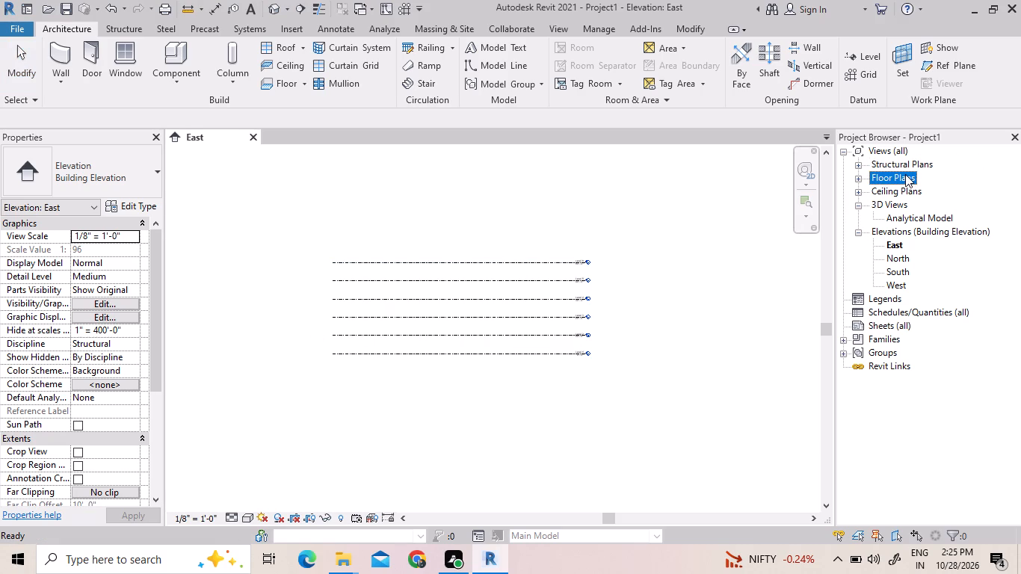
double_click(905, 176)
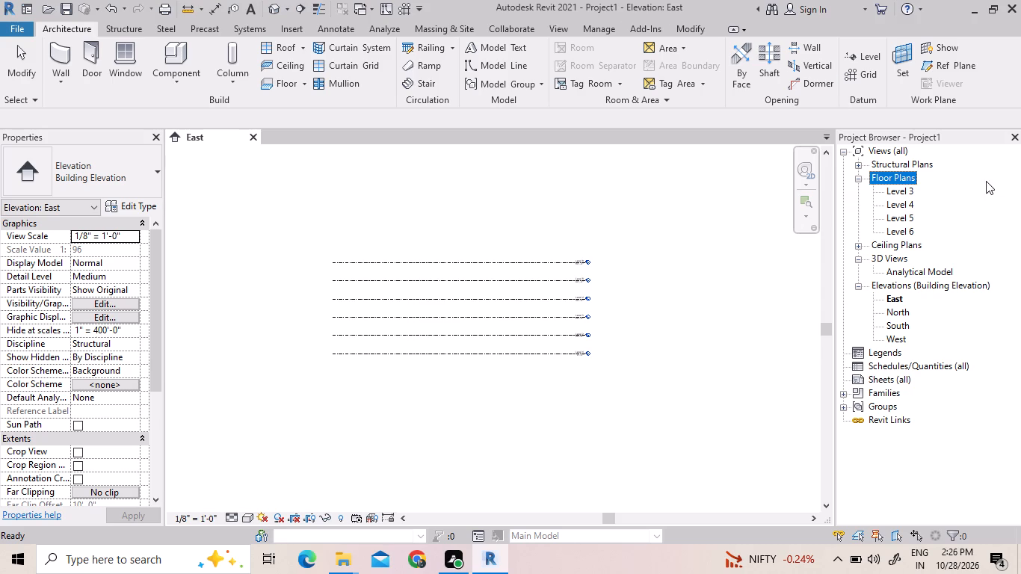
double_click(928, 161)
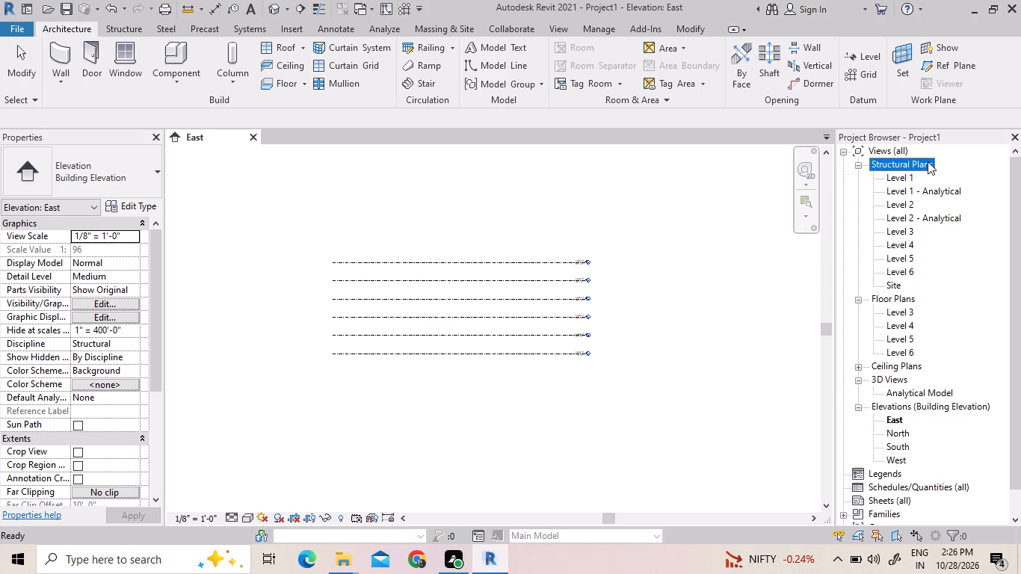
left_click(549, 28)
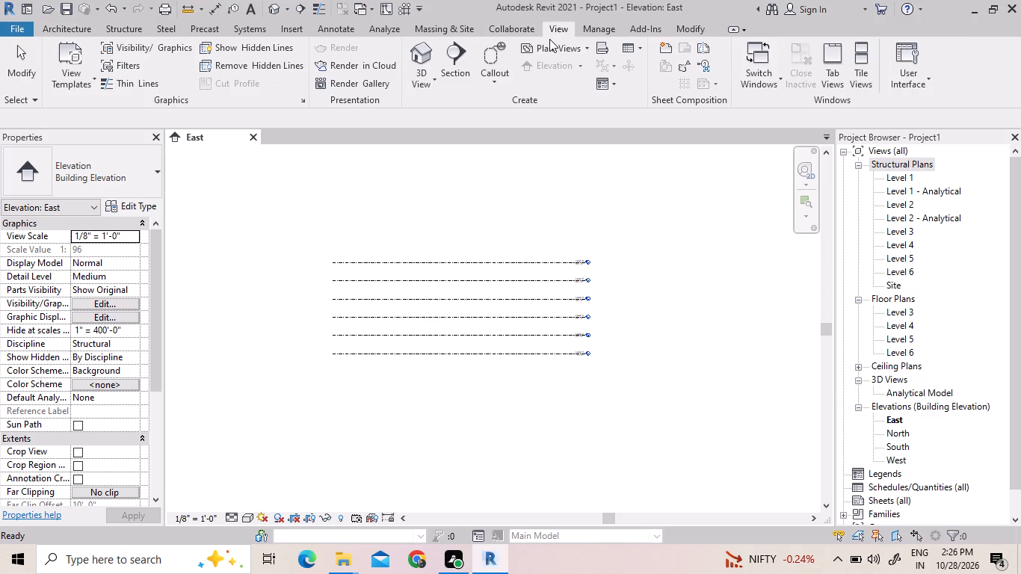
left_click(550, 42)
left_click(564, 78)
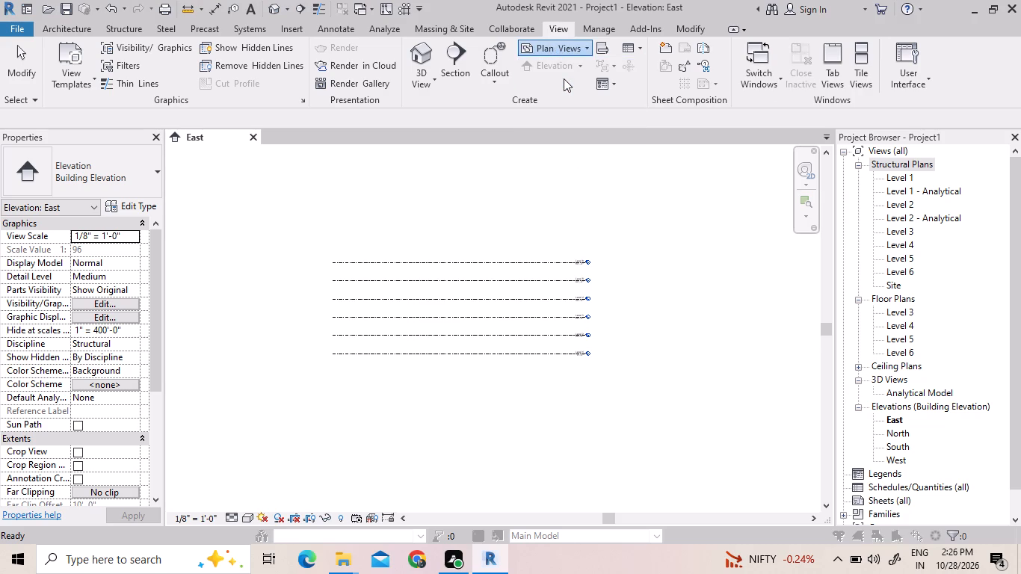
left_click_drag(510, 262, 505, 251)
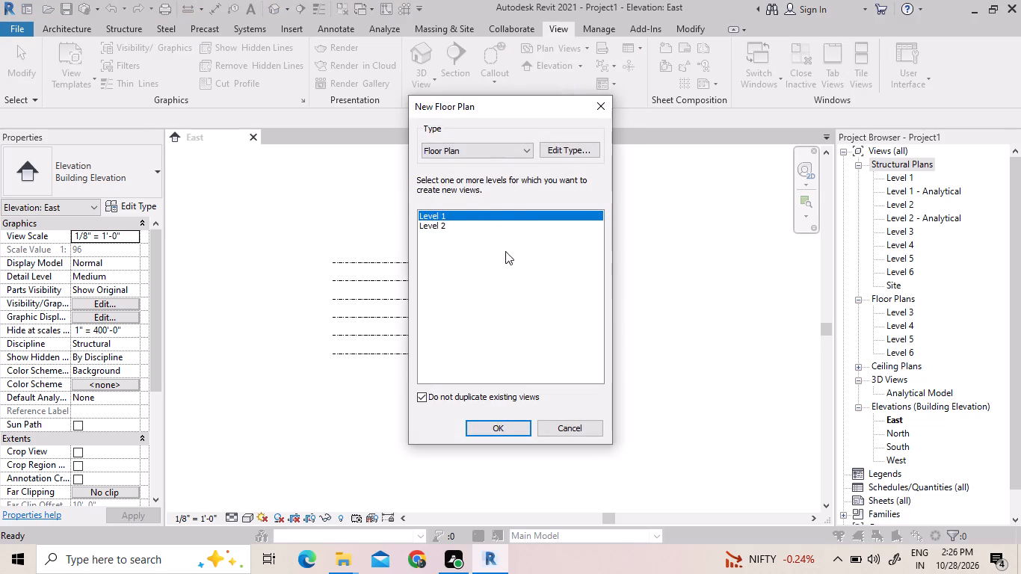
left_click_drag(505, 251, 452, 214)
left_click(441, 222)
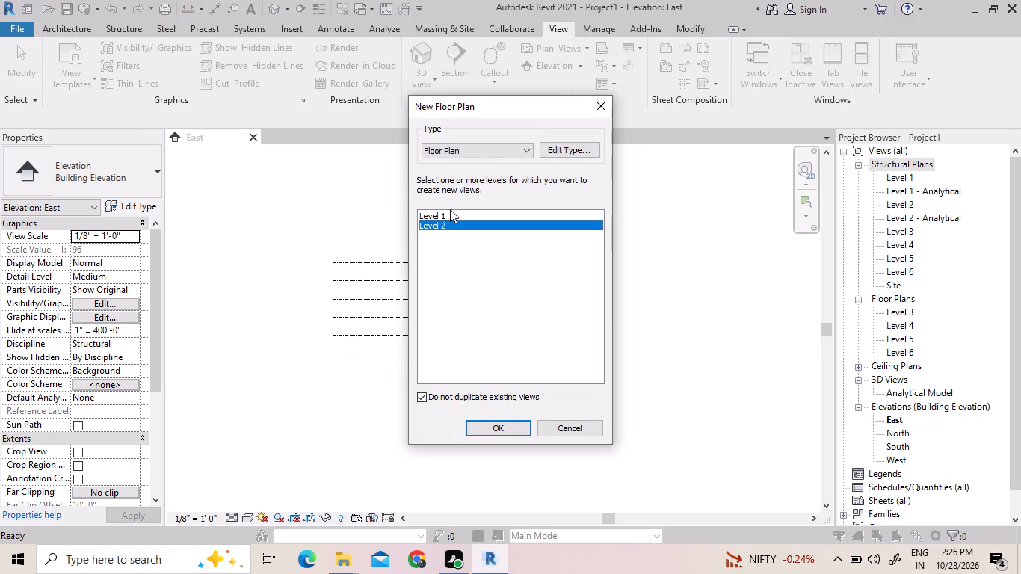
left_click_drag(451, 211, 456, 241)
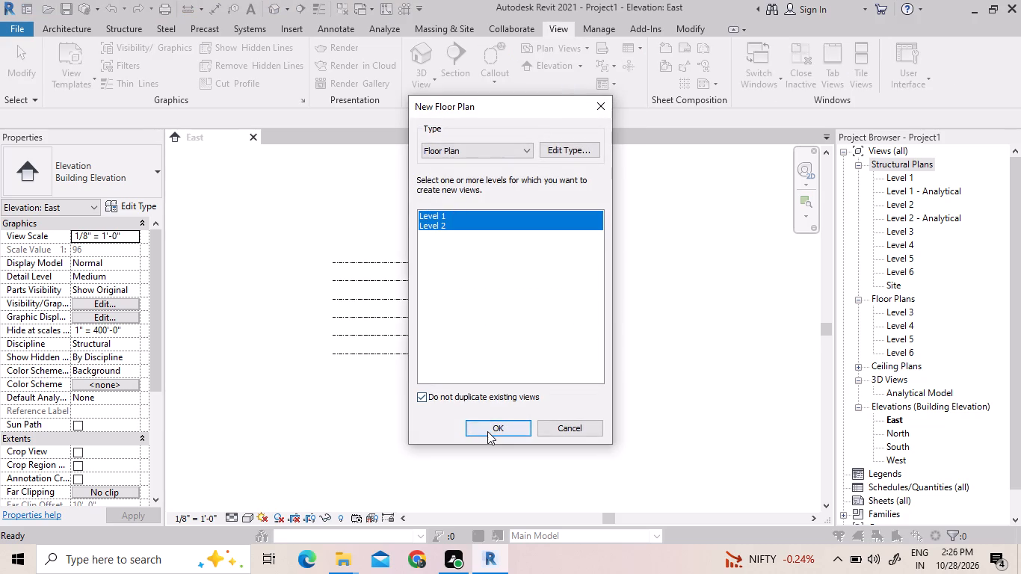
left_click(487, 431)
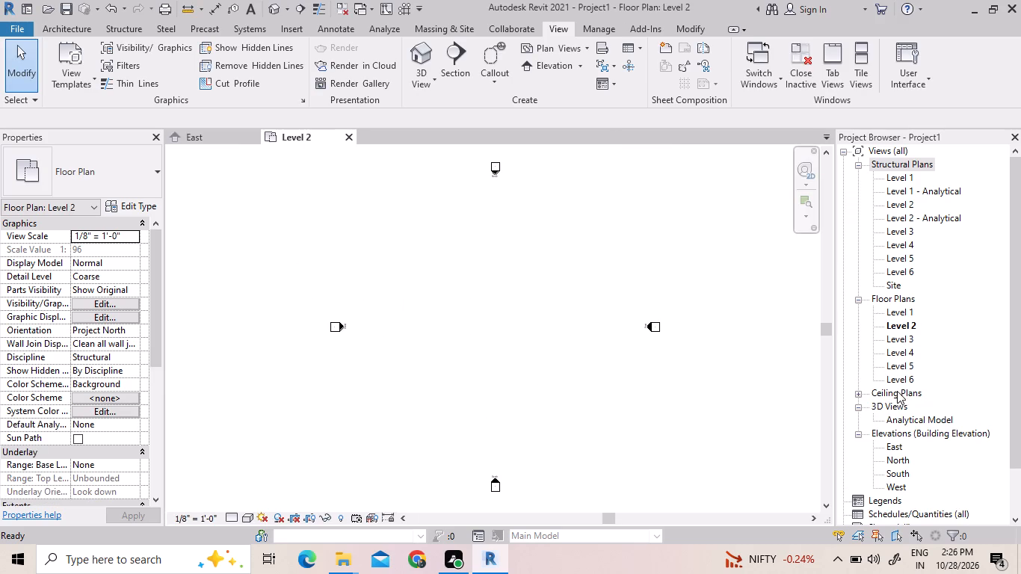
Create reflected ceiling plan views for Level 1 and Level 2 and list all the ceiling plans in the project.
left_click(587, 49)
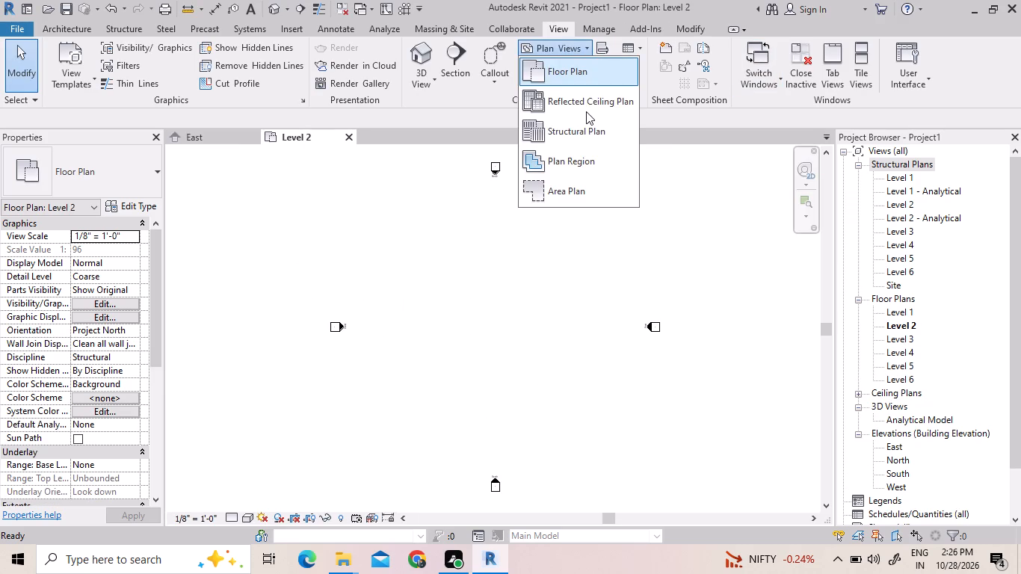
left_click(586, 111)
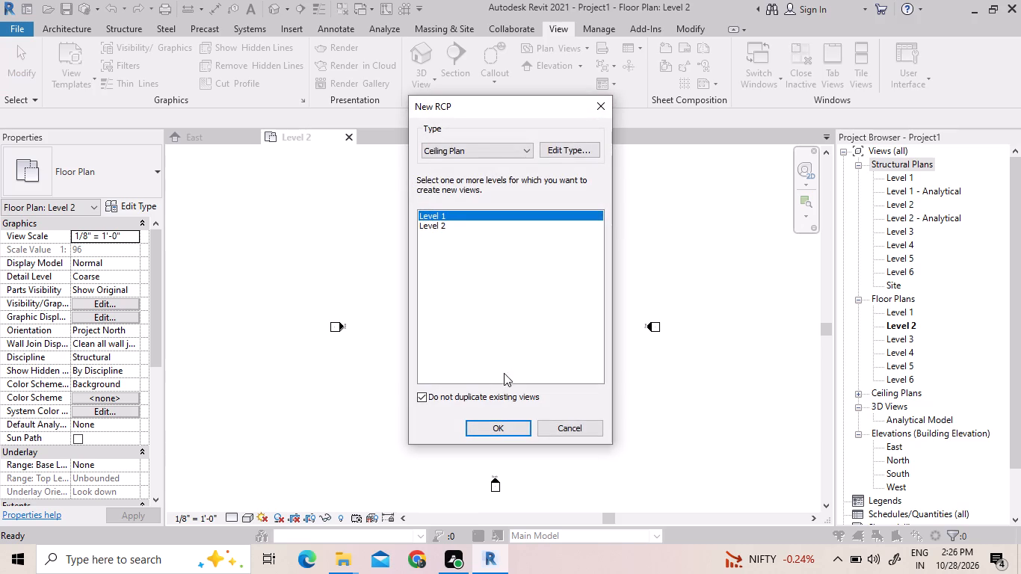
left_click(478, 241)
left_click(478, 235)
left_click(477, 227)
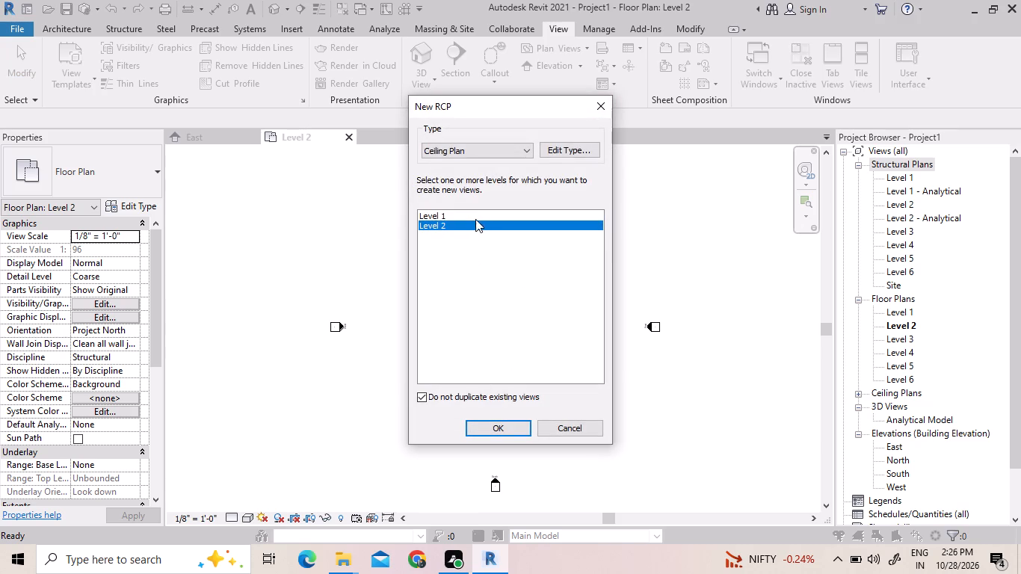
left_click_drag(476, 212, 476, 238)
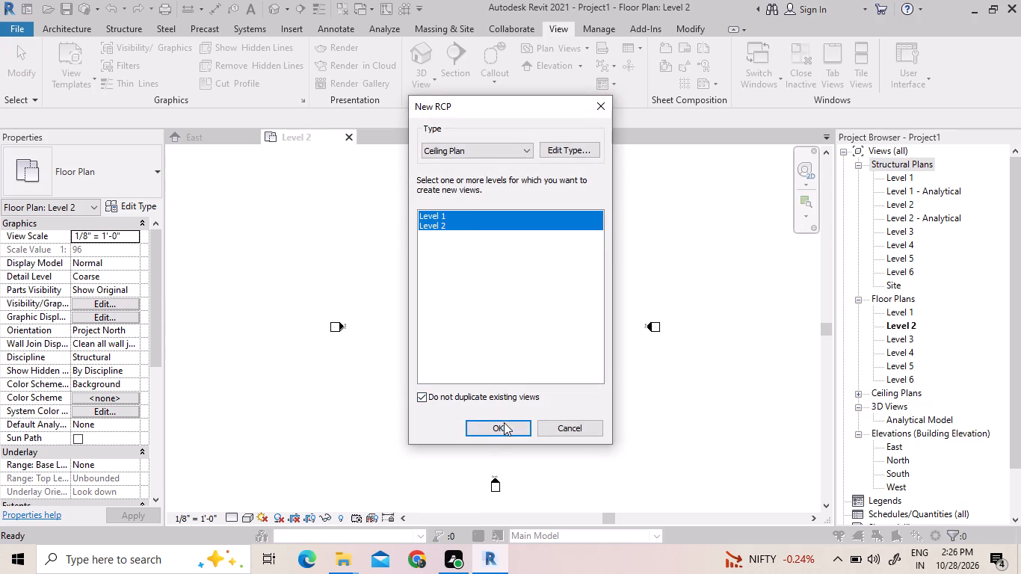
left_click(504, 422)
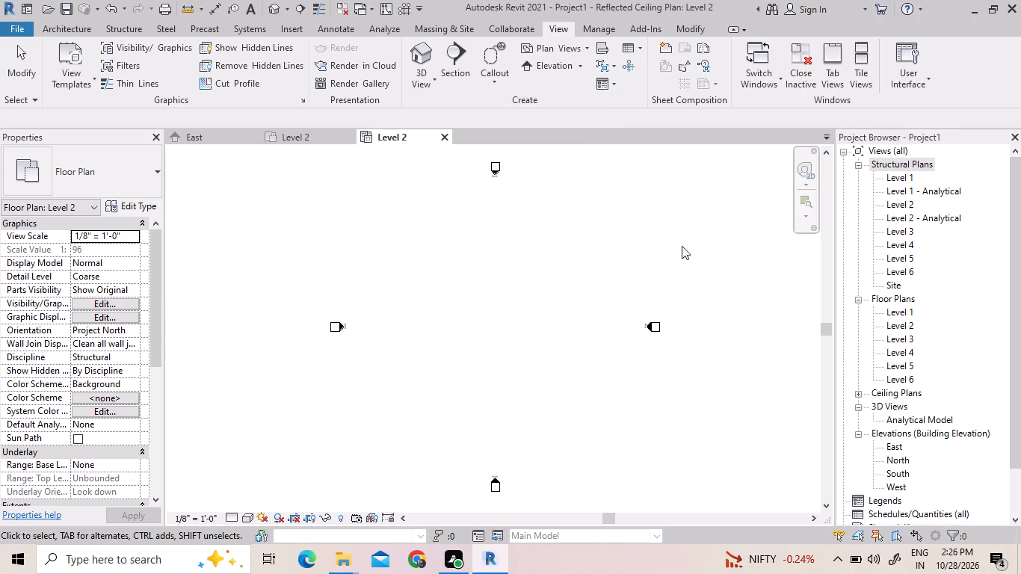
scroll(847, 347, "down", 2)
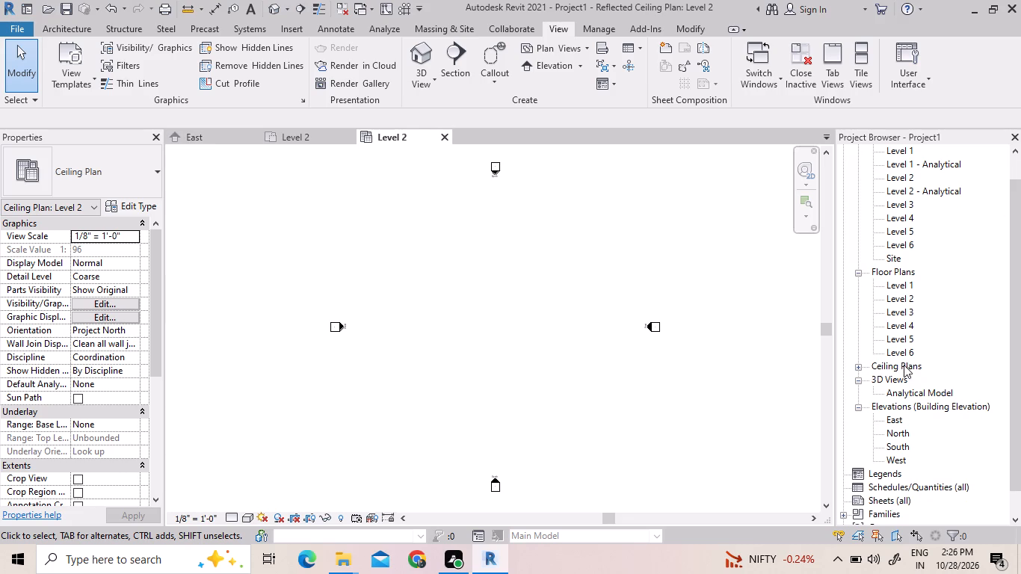
left_click(860, 371)
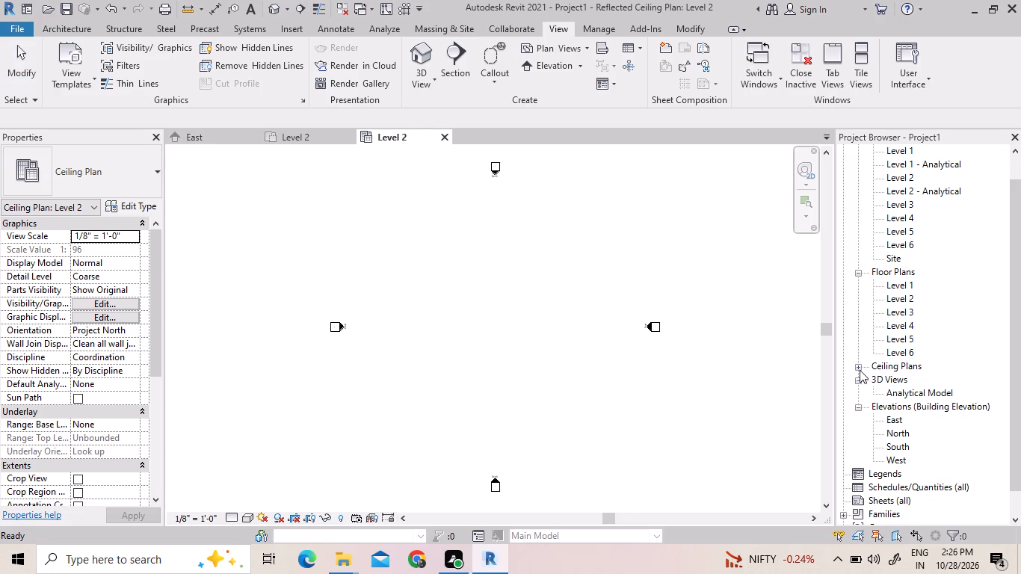
left_click(860, 367)
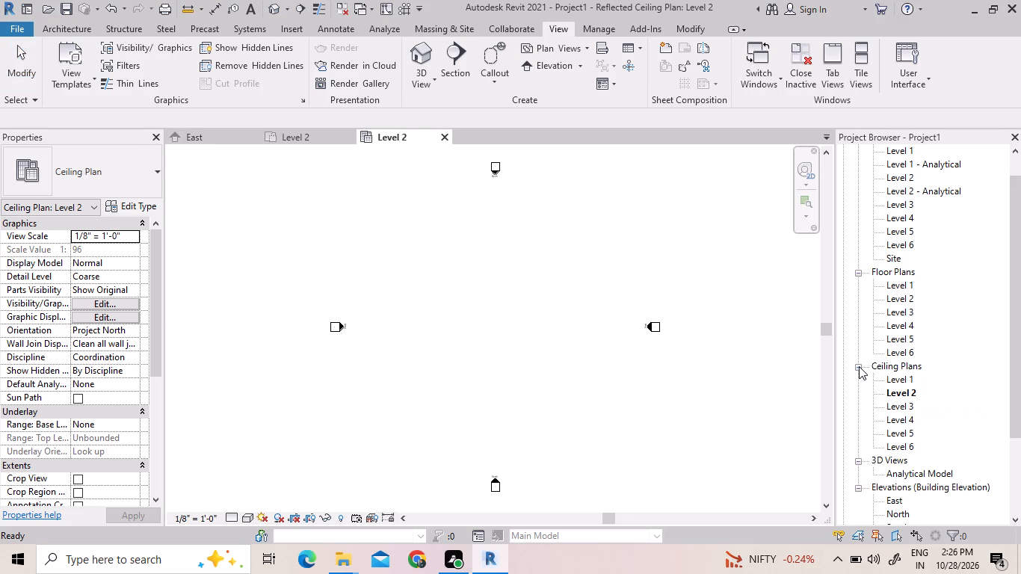
Collapse the floor and ceiling plan lists, open the Level 1 structural plan and close both Level 2 views.
left_click(857, 273)
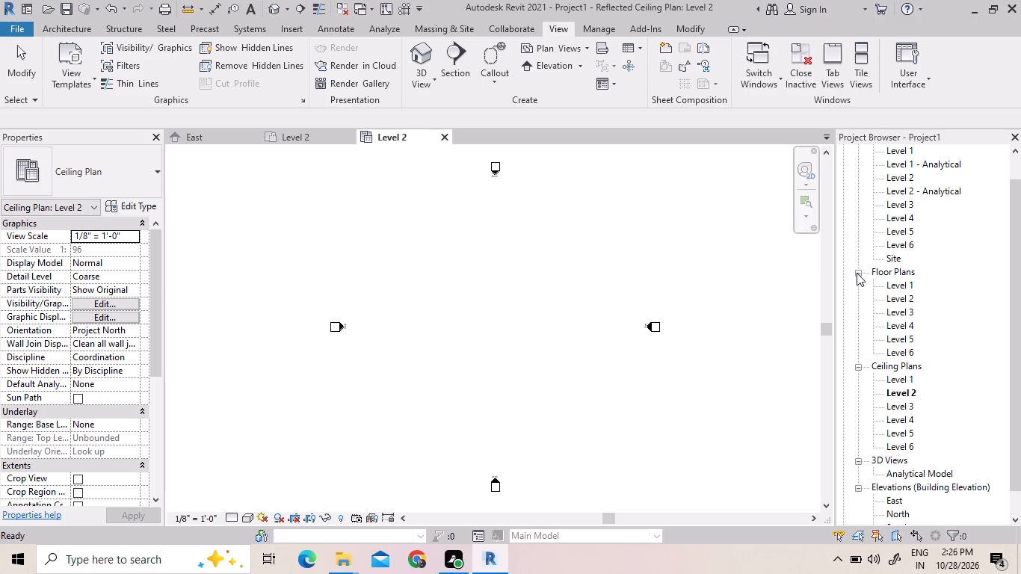
left_click(857, 286)
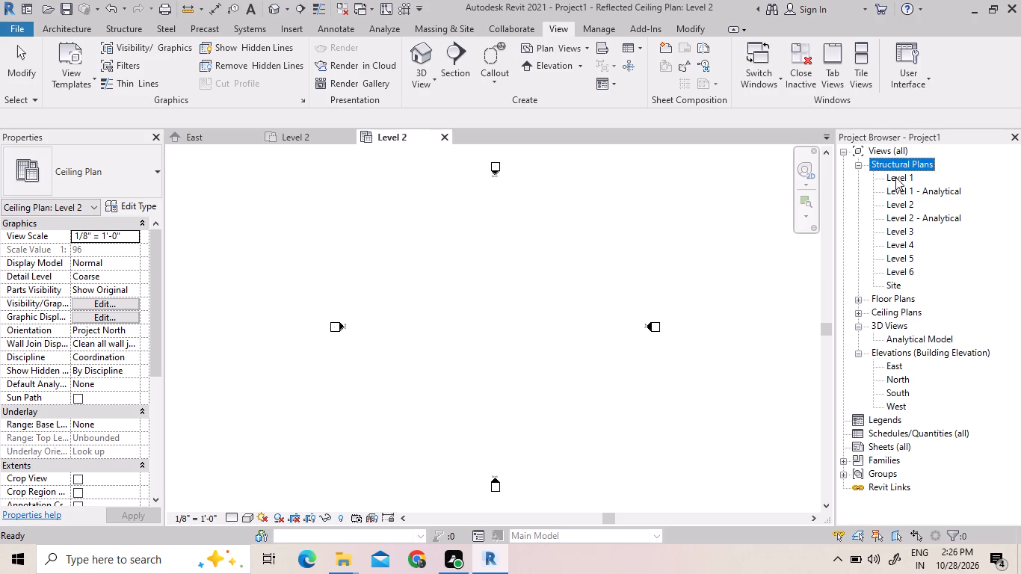
double_click(901, 178)
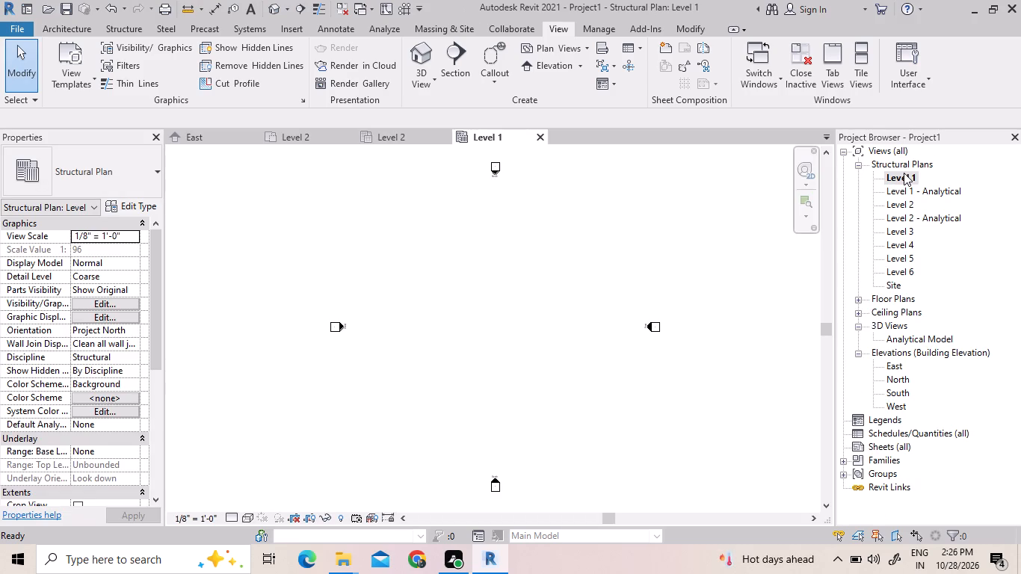
left_click(442, 136)
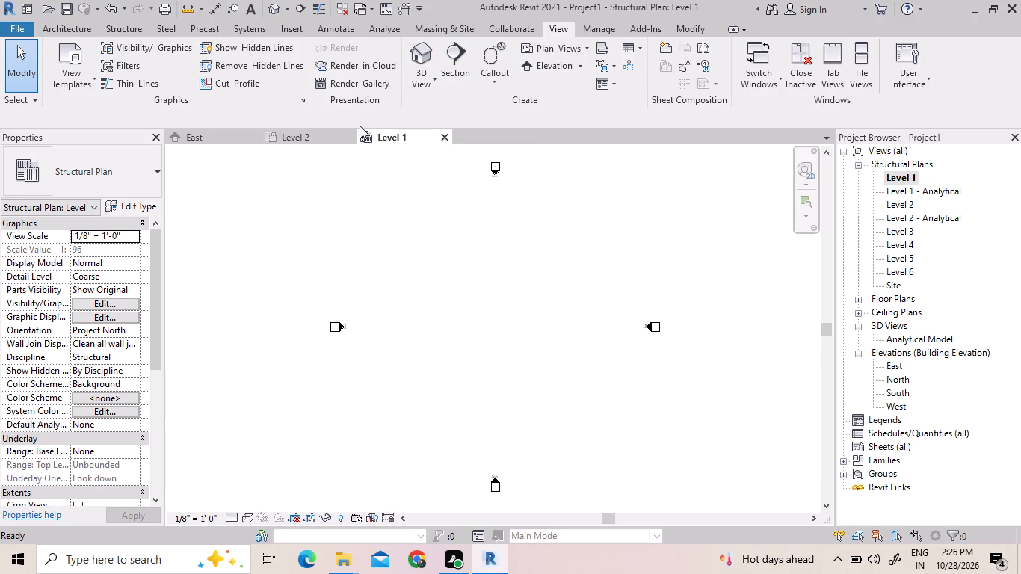
left_click(347, 139)
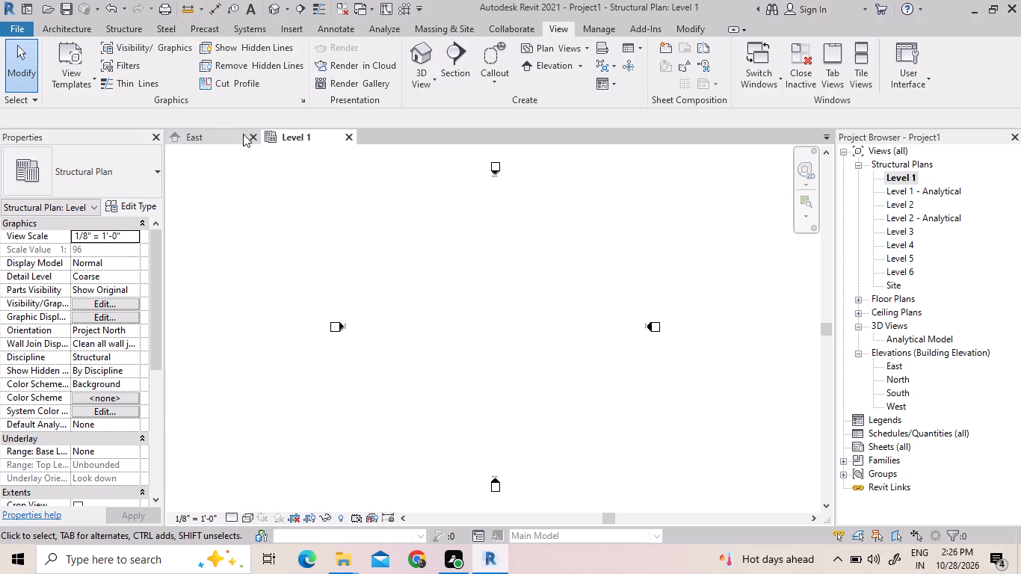
Look over the East elevation and the Level 1 structural plan in turn, ending in the East elevation.
left_click(208, 138)
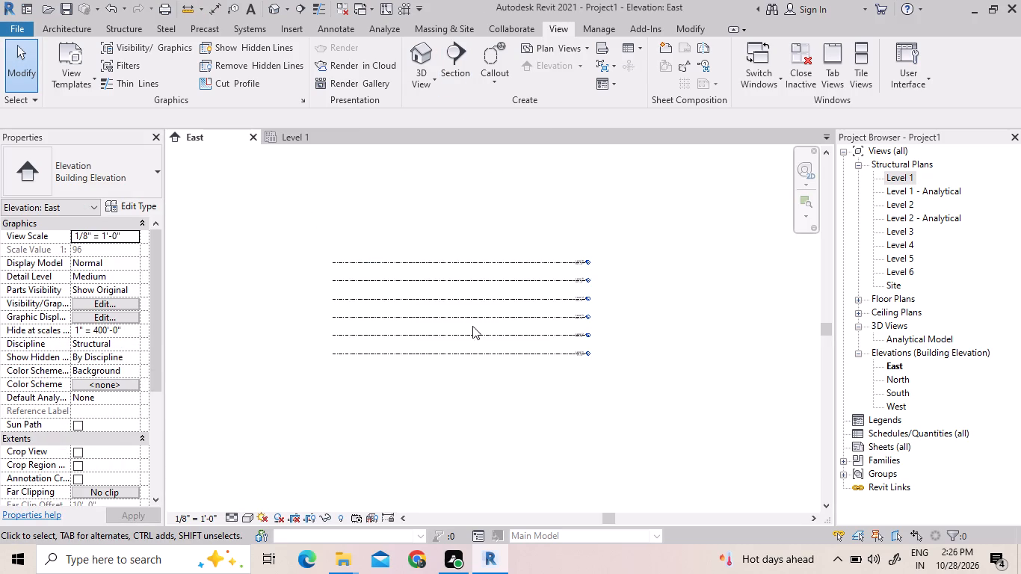
left_click(291, 141)
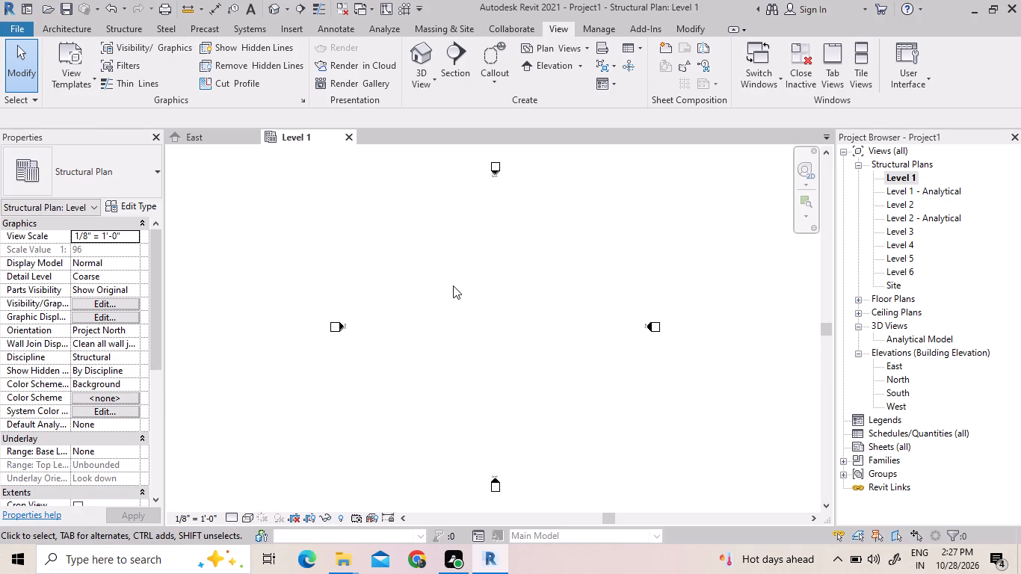
left_click(223, 135)
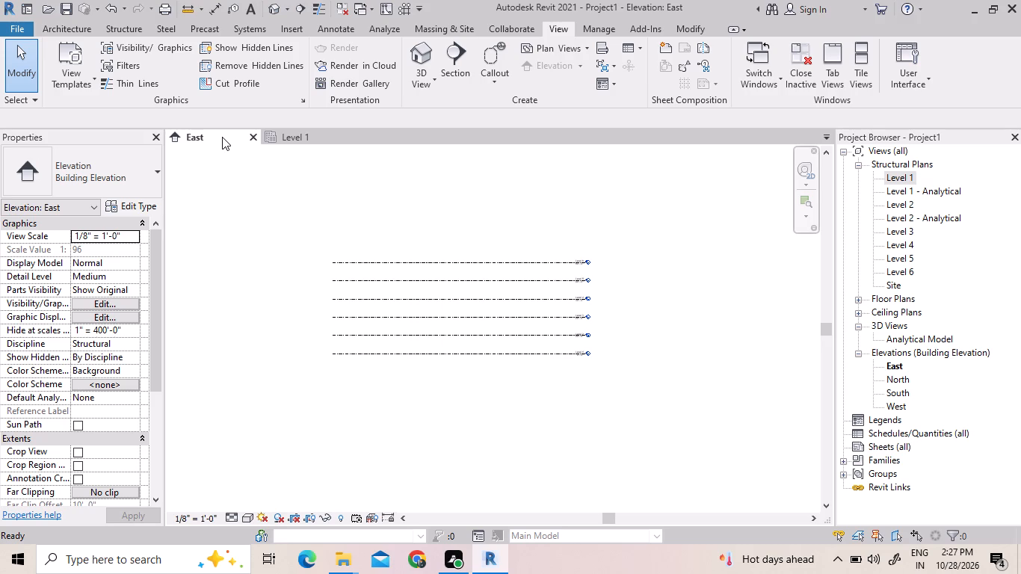
Draw a horizontal grid line in the Level 1 structural plan, below the centre of the four elevation markers.
left_click(271, 145)
left_click(280, 138)
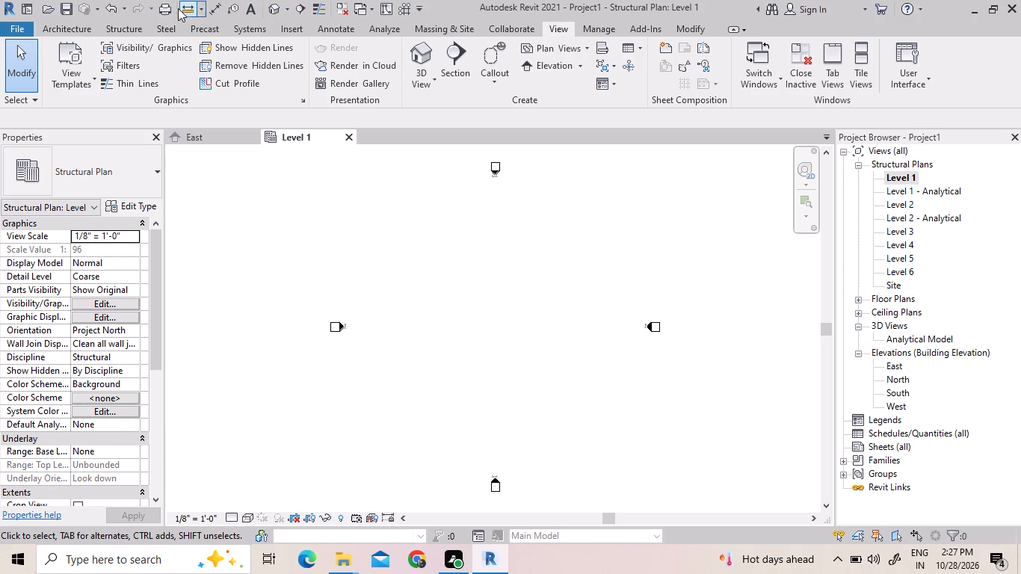
left_click(123, 22)
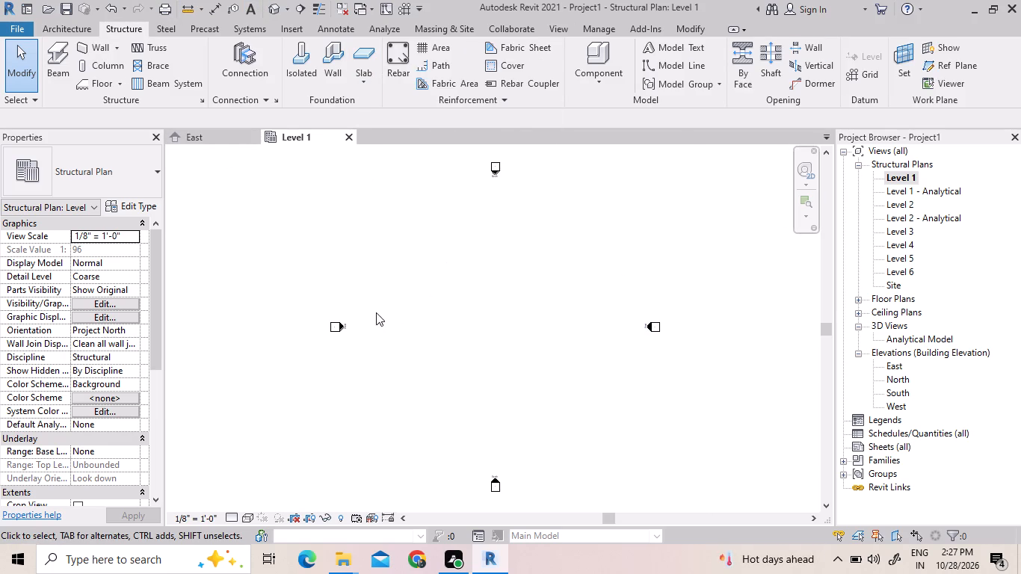
left_click(867, 70)
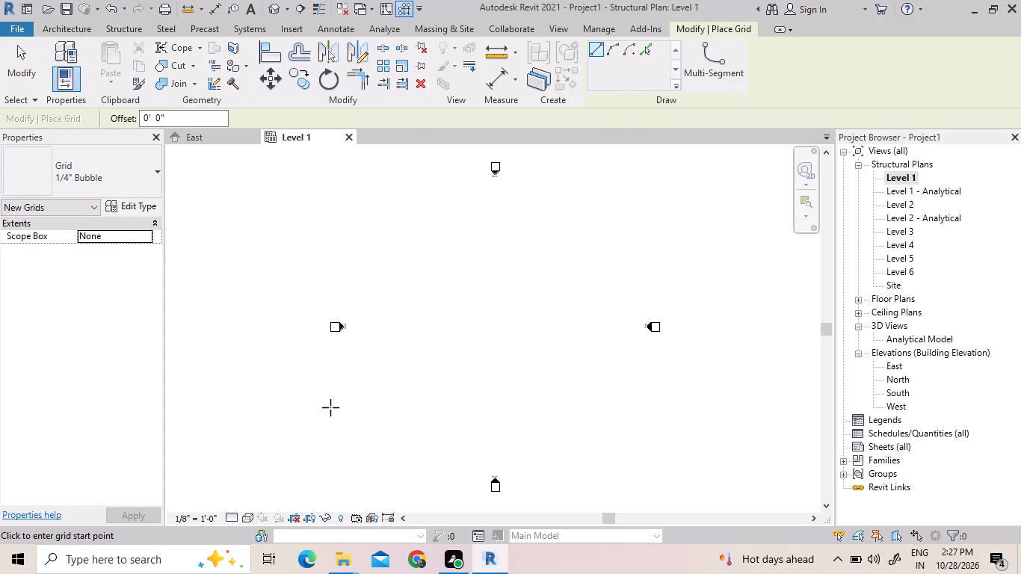
left_click(363, 379)
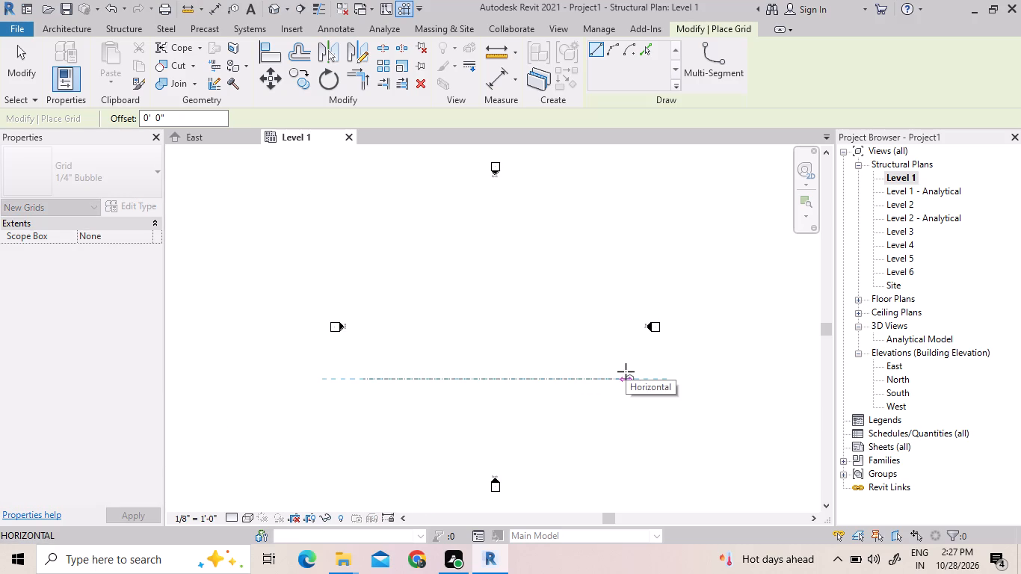
left_click(626, 371)
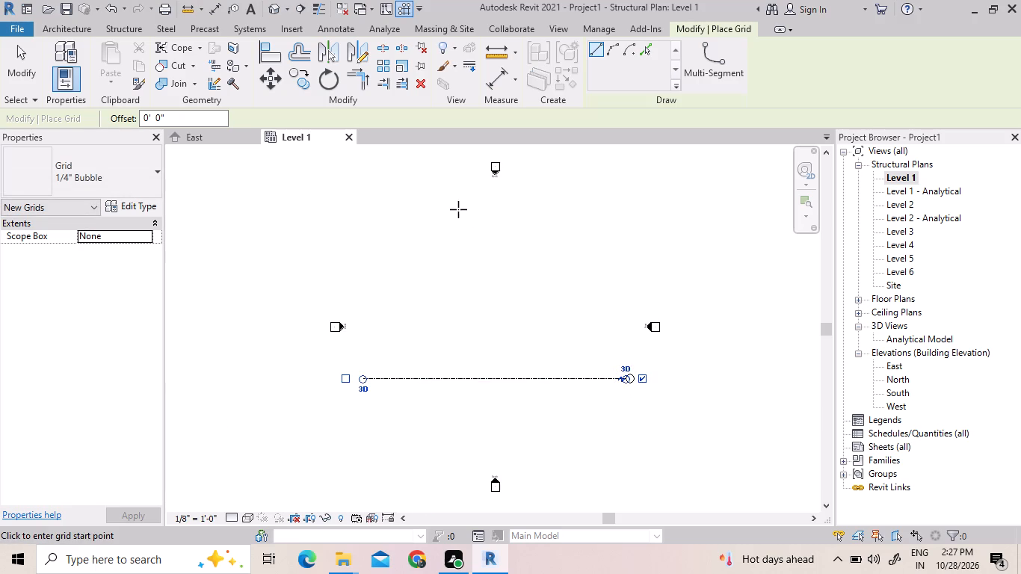
key("Escape")
key("Escape")
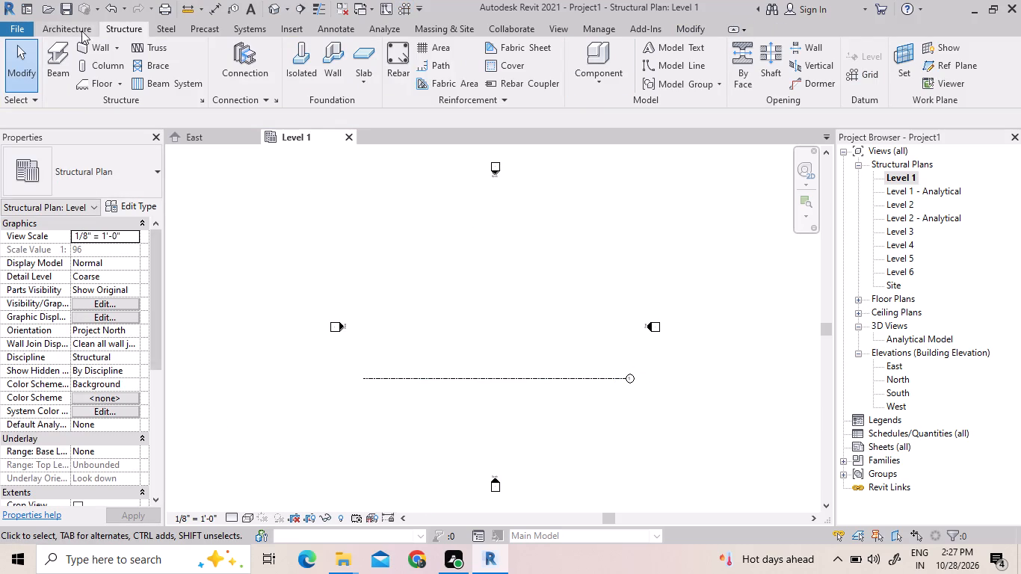
Draw a vertical grid line from top to bottom, crossing the horizontal grid line near its bubble end.
left_click(847, 80)
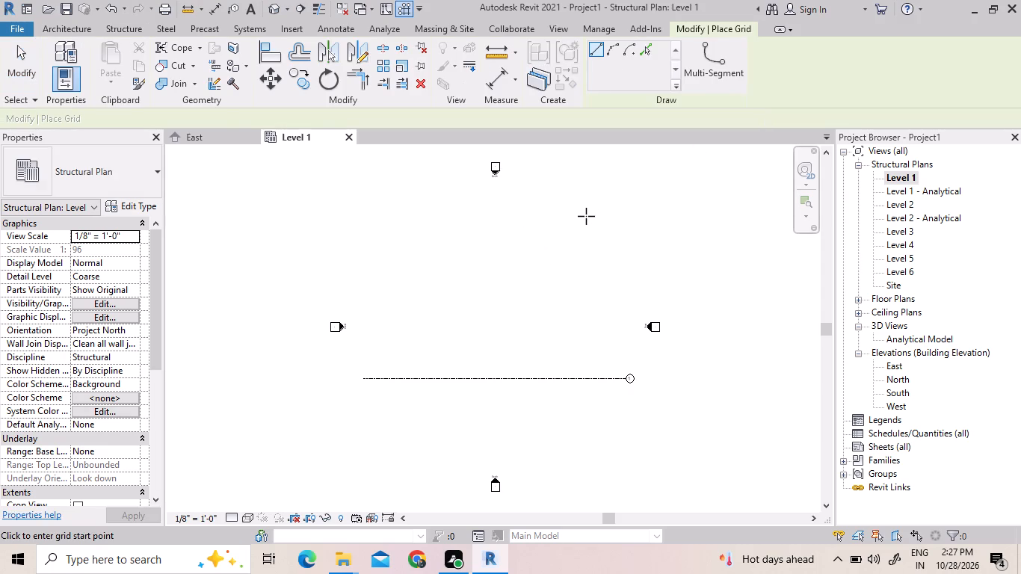
left_click(587, 215)
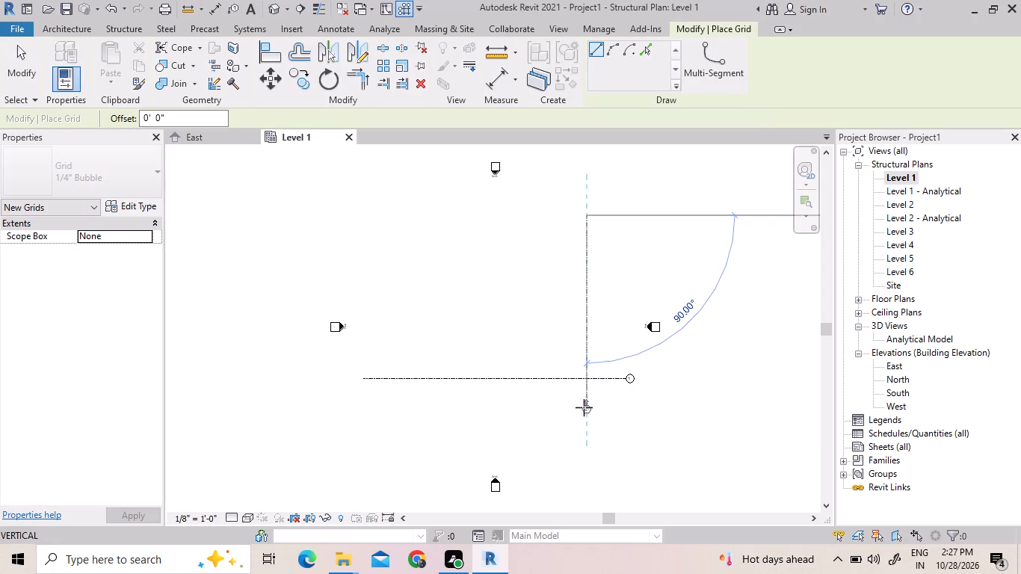
left_click(589, 425)
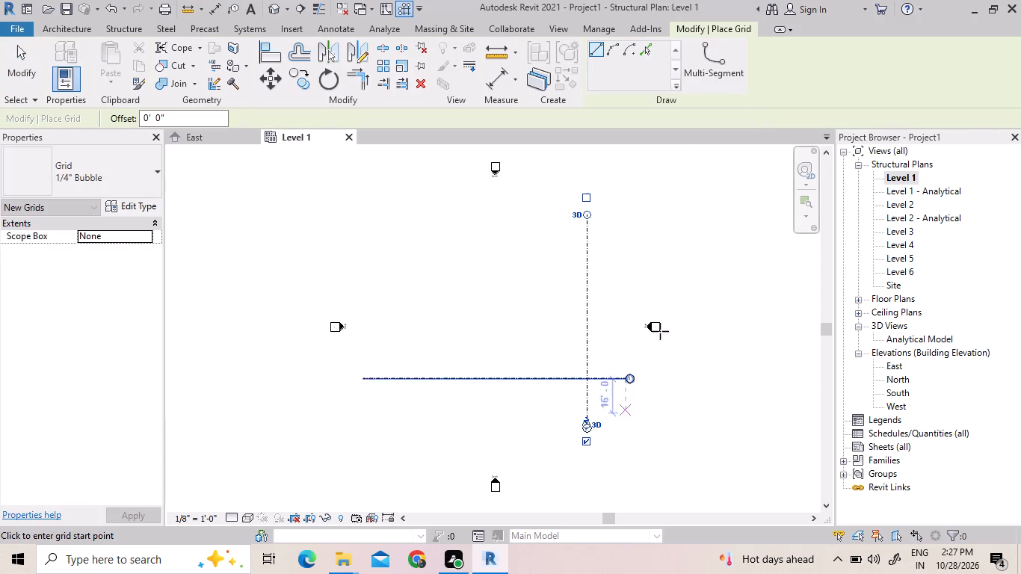
key("Escape")
key("Escape")
key("Escape")
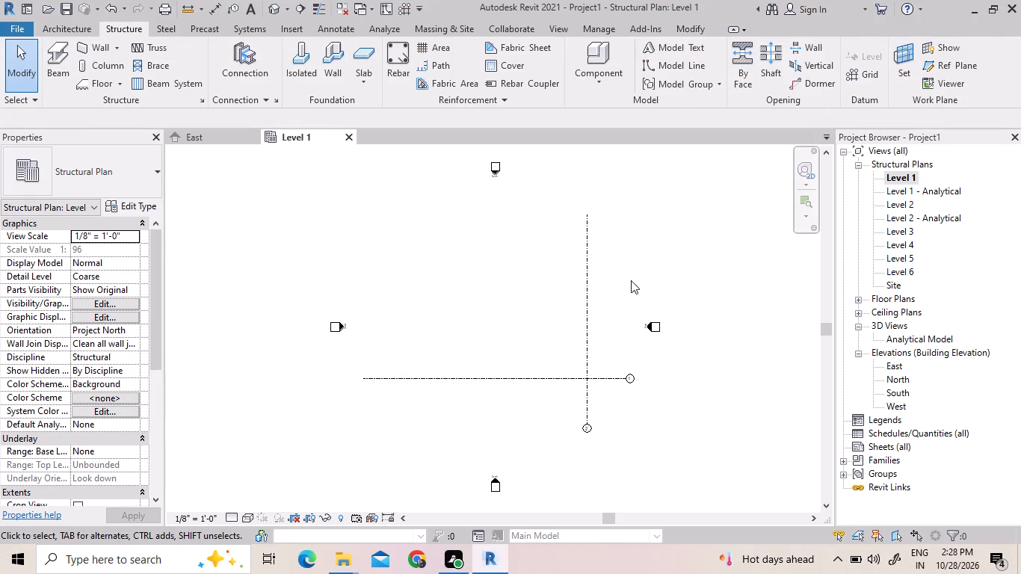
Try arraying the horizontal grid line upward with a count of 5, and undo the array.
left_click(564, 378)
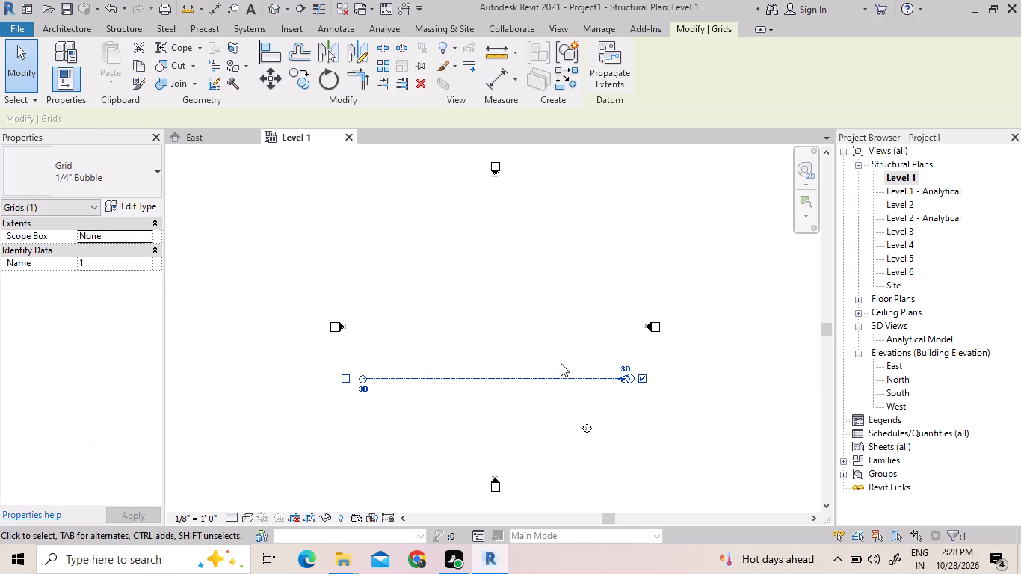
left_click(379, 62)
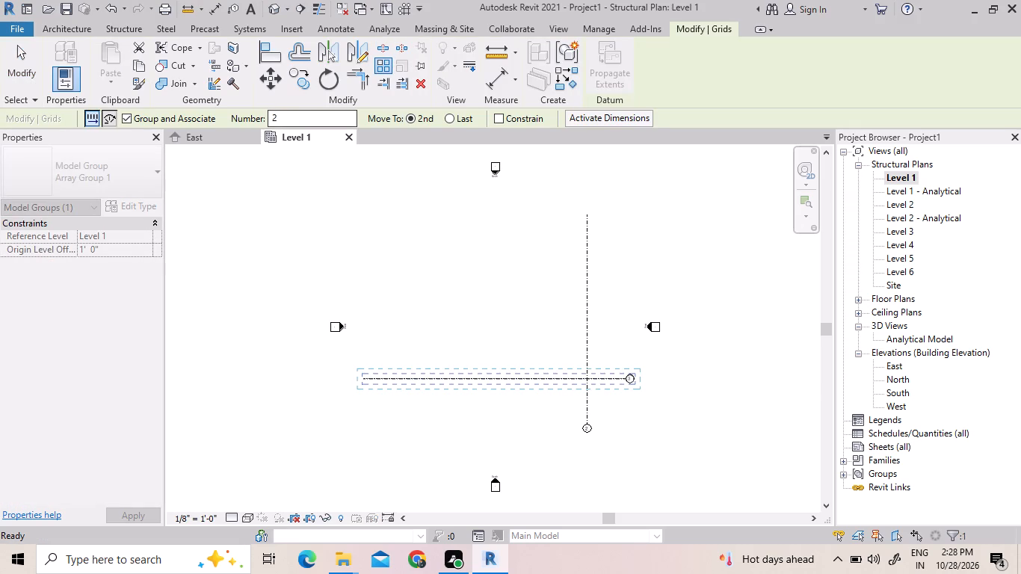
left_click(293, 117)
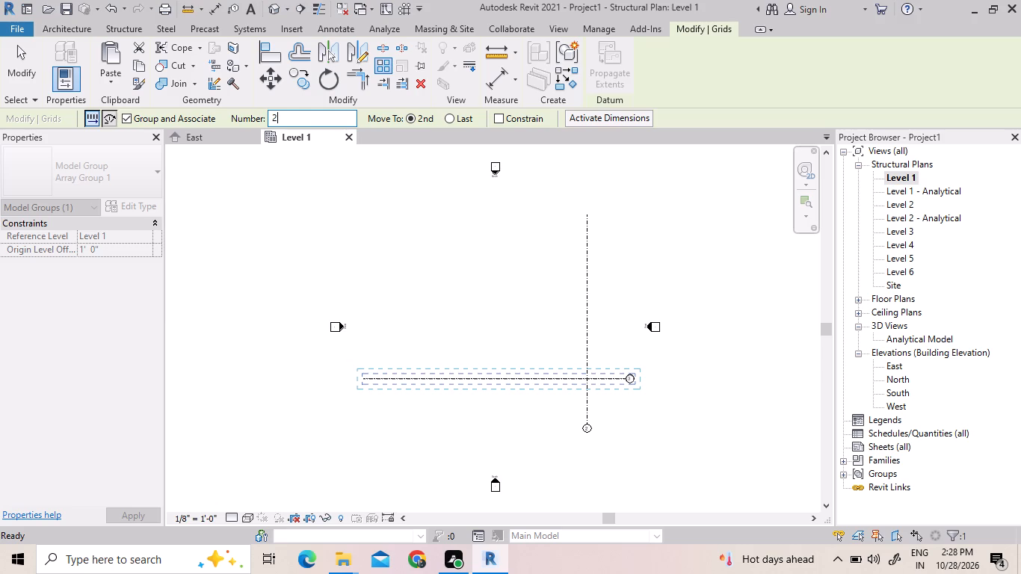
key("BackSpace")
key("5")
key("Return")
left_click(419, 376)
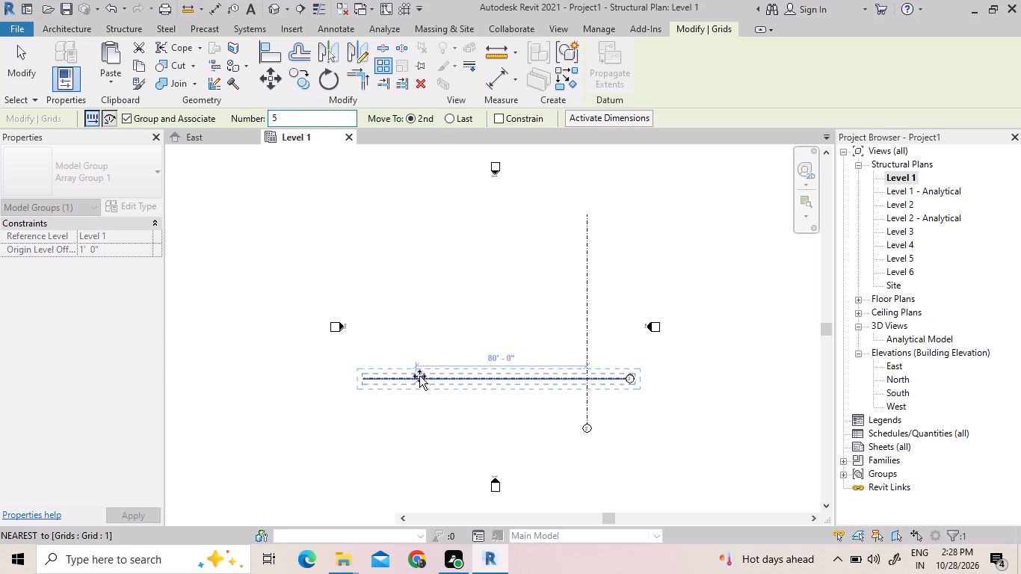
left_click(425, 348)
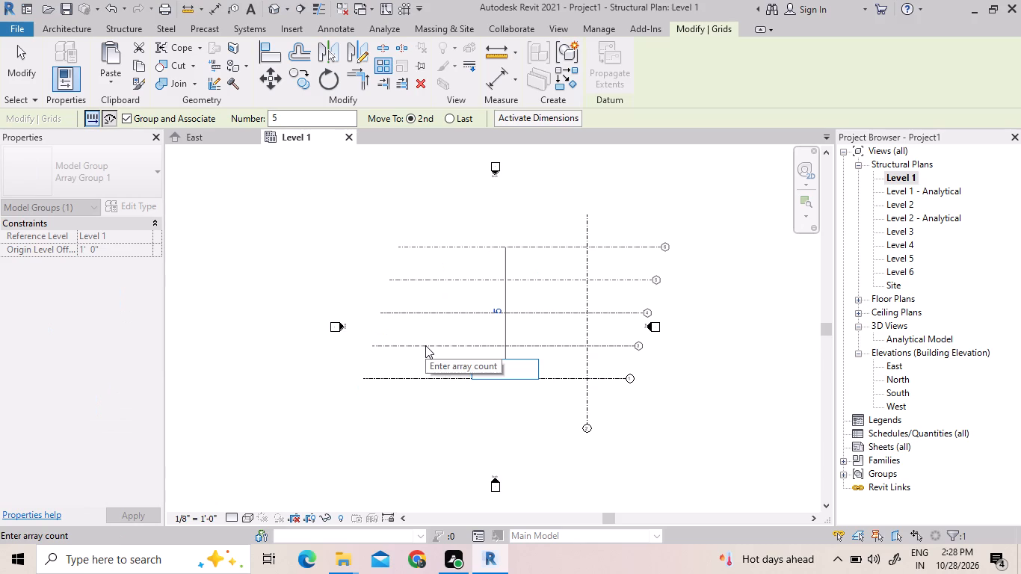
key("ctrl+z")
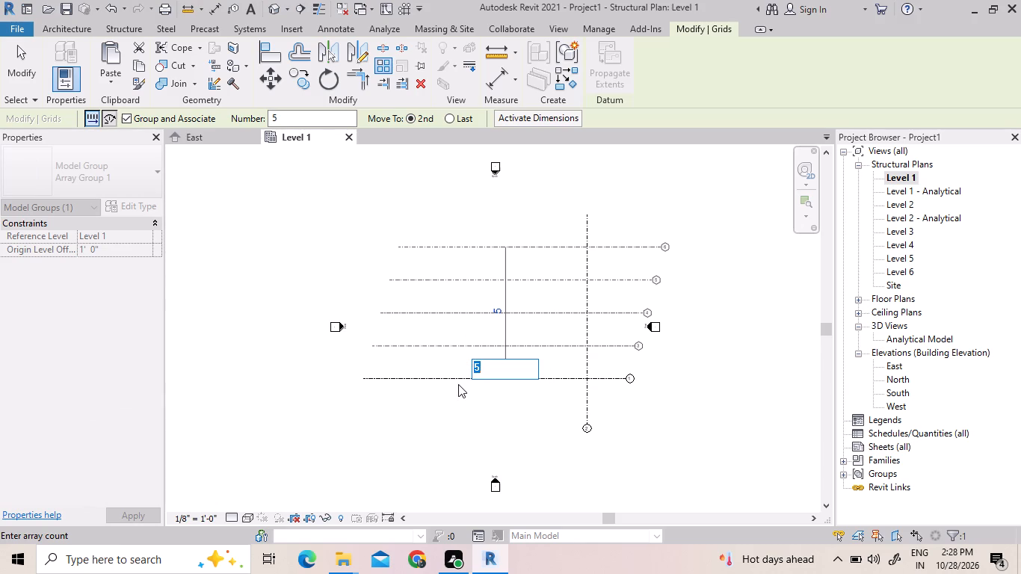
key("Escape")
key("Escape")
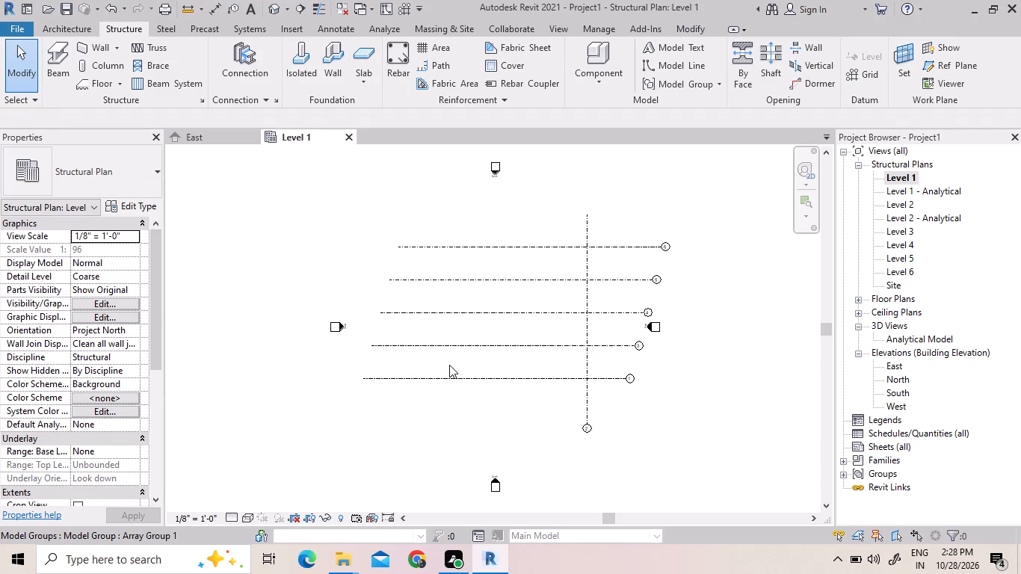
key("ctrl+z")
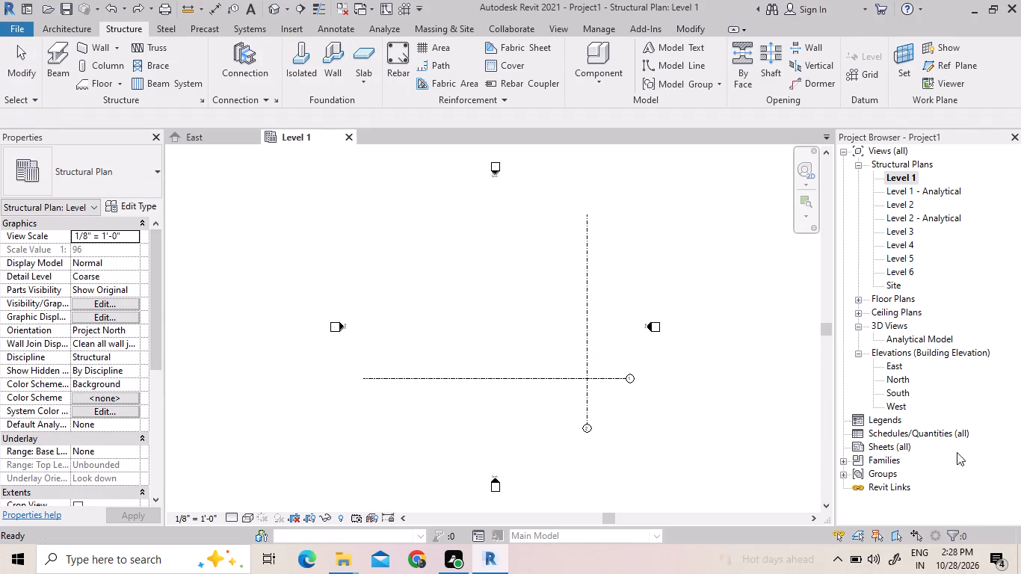
Array the horizontal grid line straight upward with a count of 5 and about 12' between neighbouring lines.
left_click(565, 383)
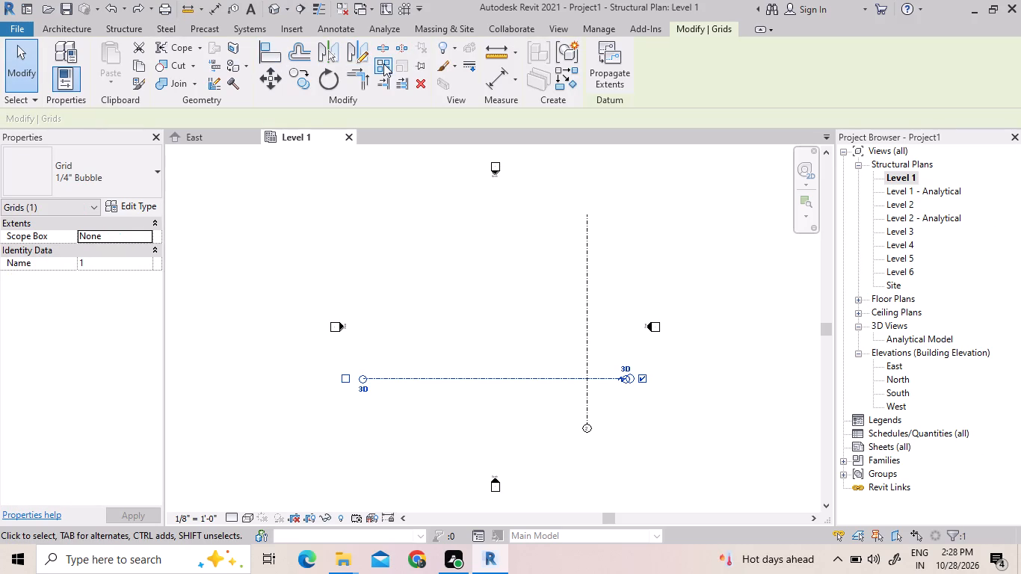
left_click(383, 64)
double_click(325, 119)
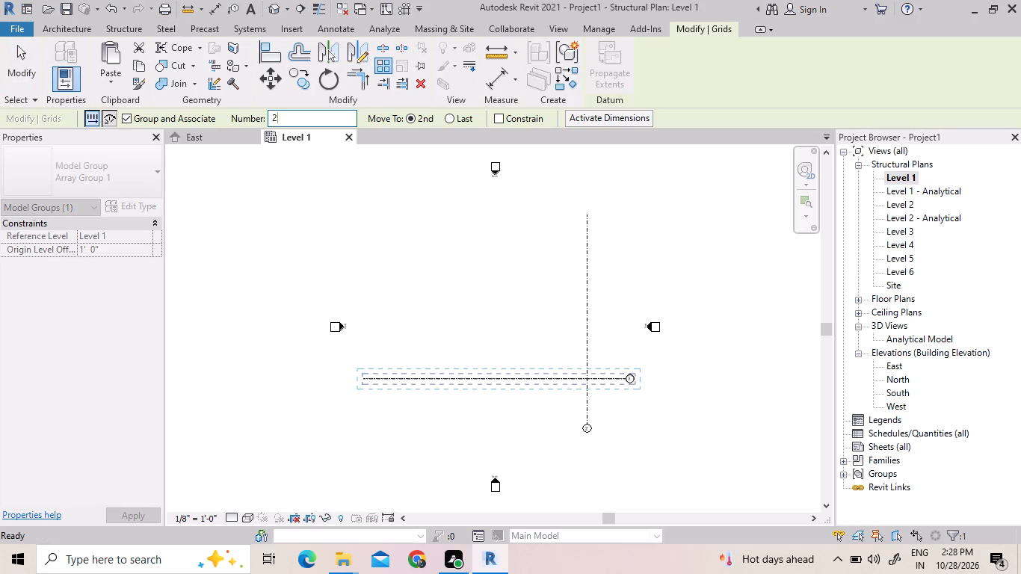
key("5")
key("Return")
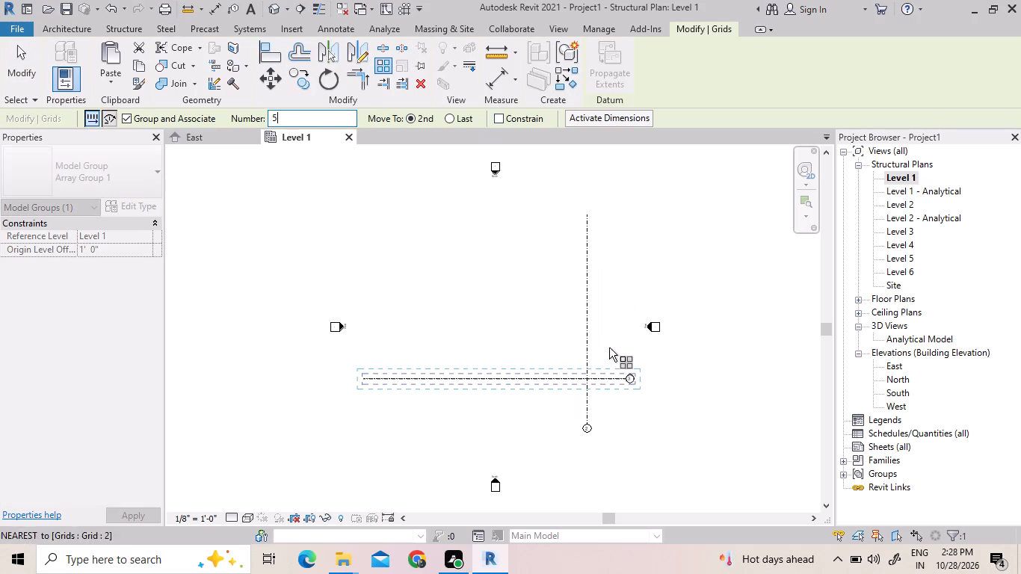
left_click(313, 380)
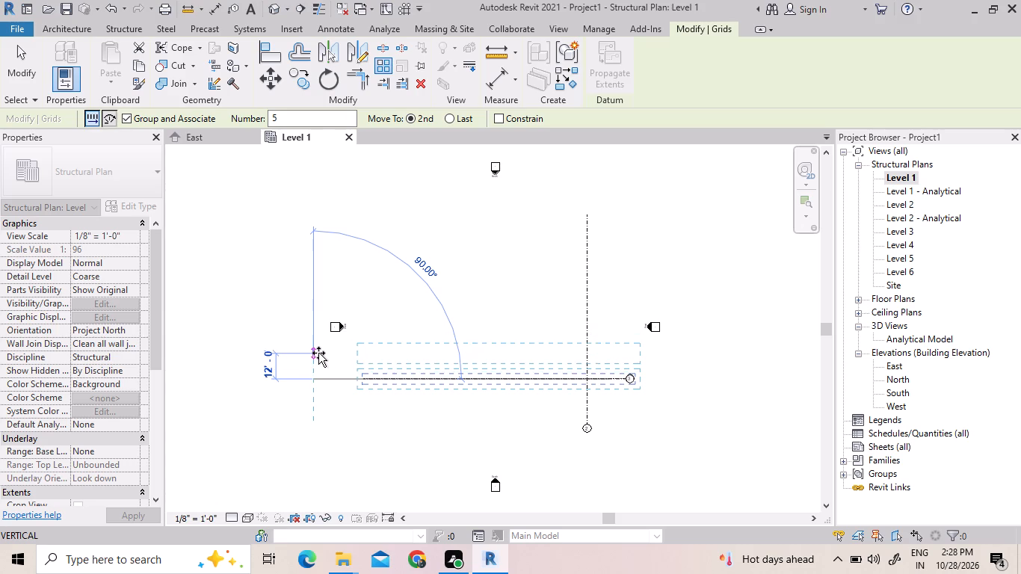
scroll(318, 353, "up", 1)
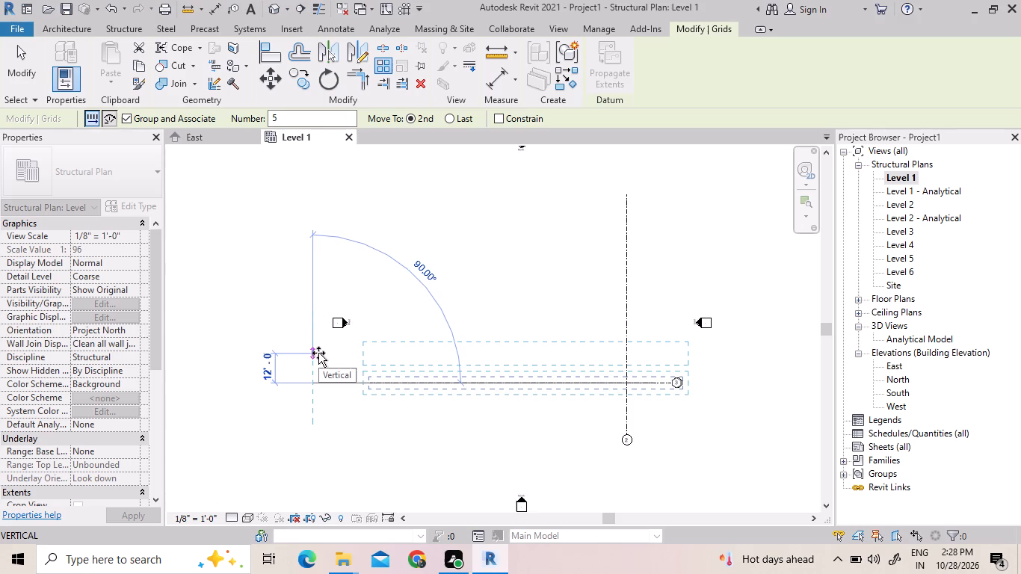
left_click(318, 353)
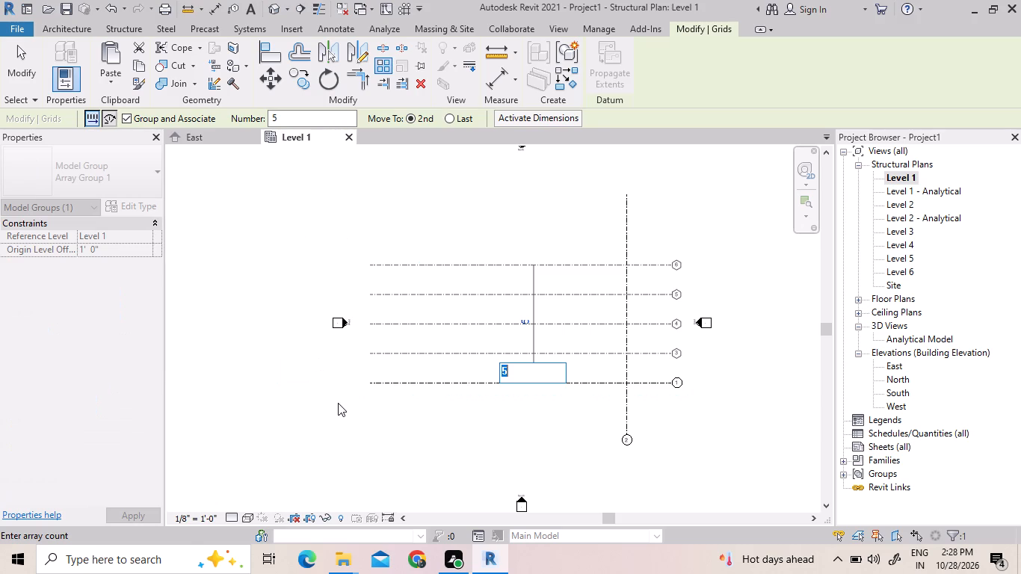
left_click(338, 403)
left_click(492, 446)
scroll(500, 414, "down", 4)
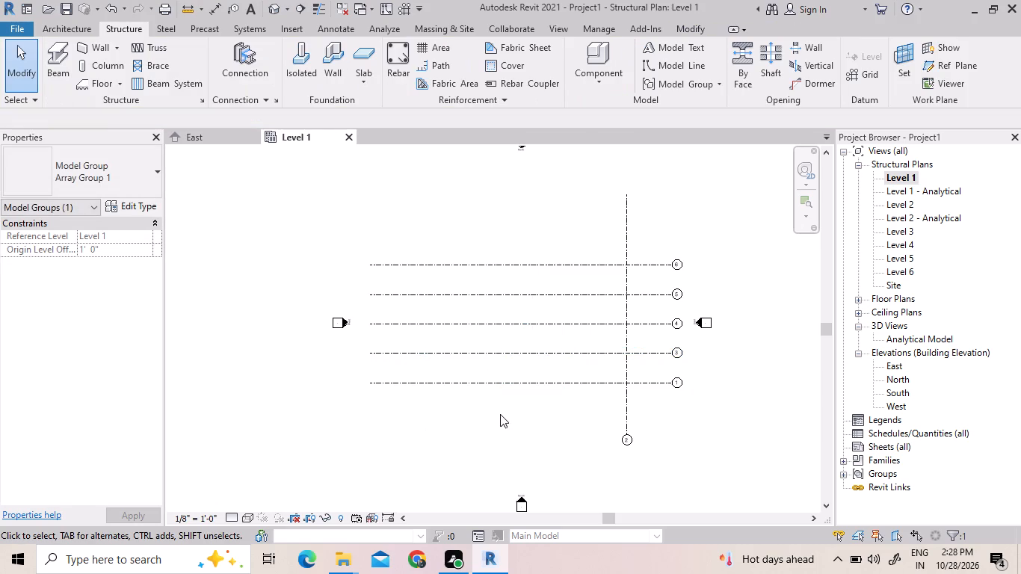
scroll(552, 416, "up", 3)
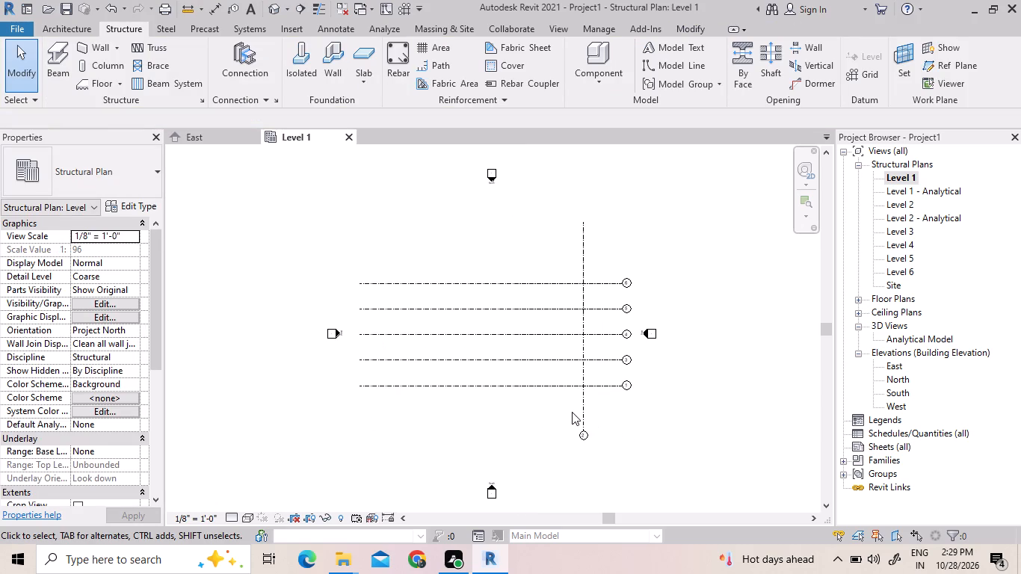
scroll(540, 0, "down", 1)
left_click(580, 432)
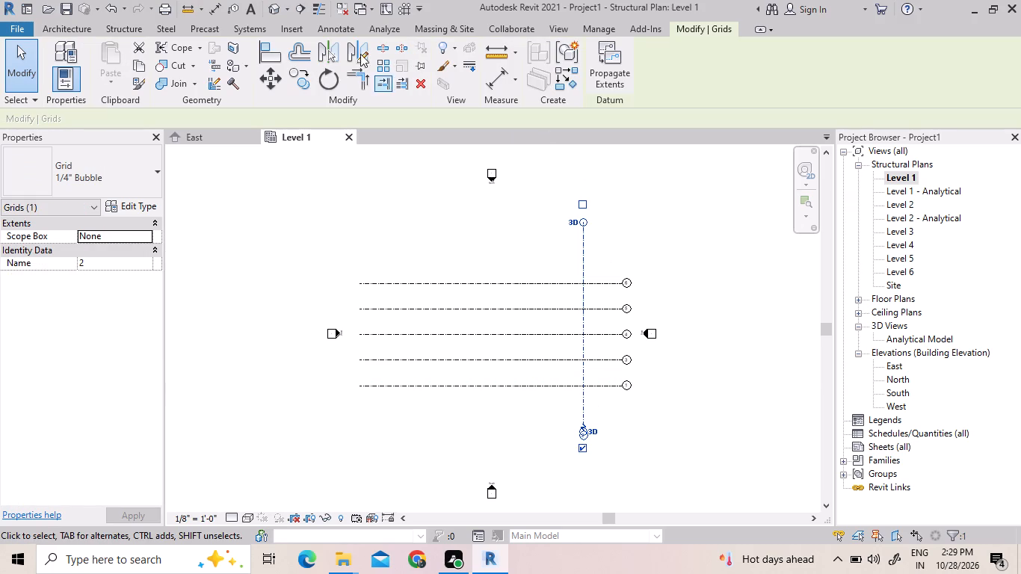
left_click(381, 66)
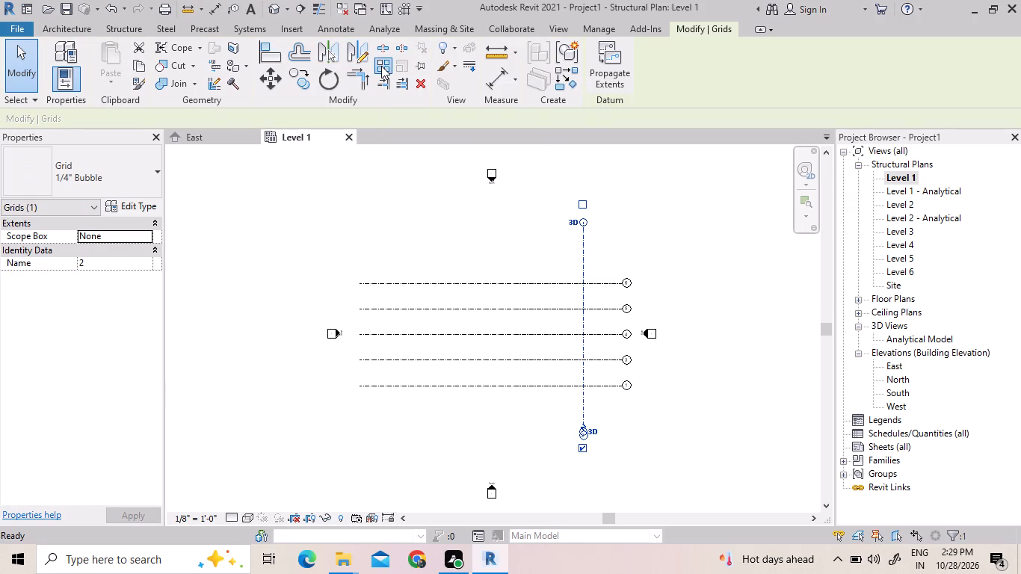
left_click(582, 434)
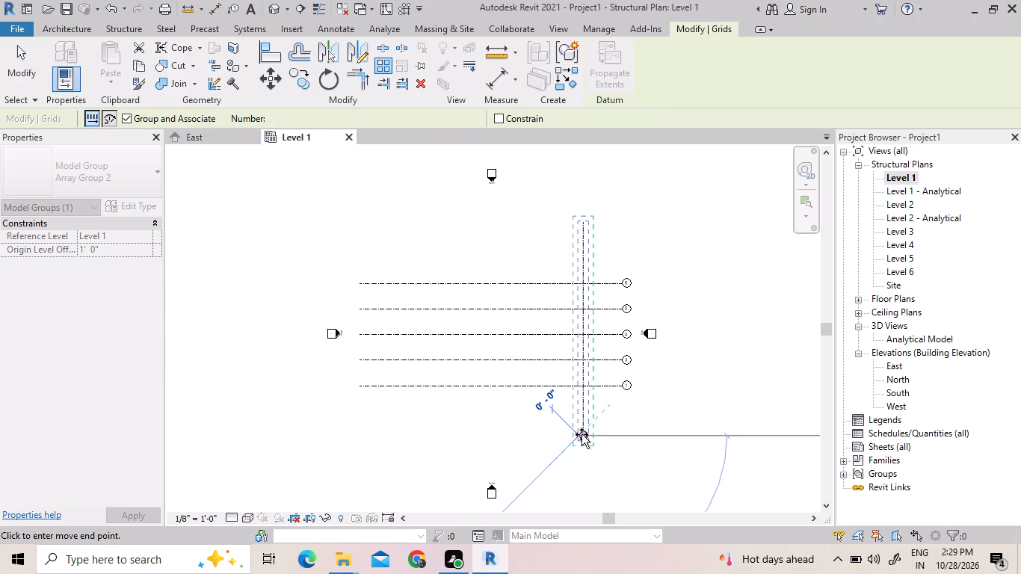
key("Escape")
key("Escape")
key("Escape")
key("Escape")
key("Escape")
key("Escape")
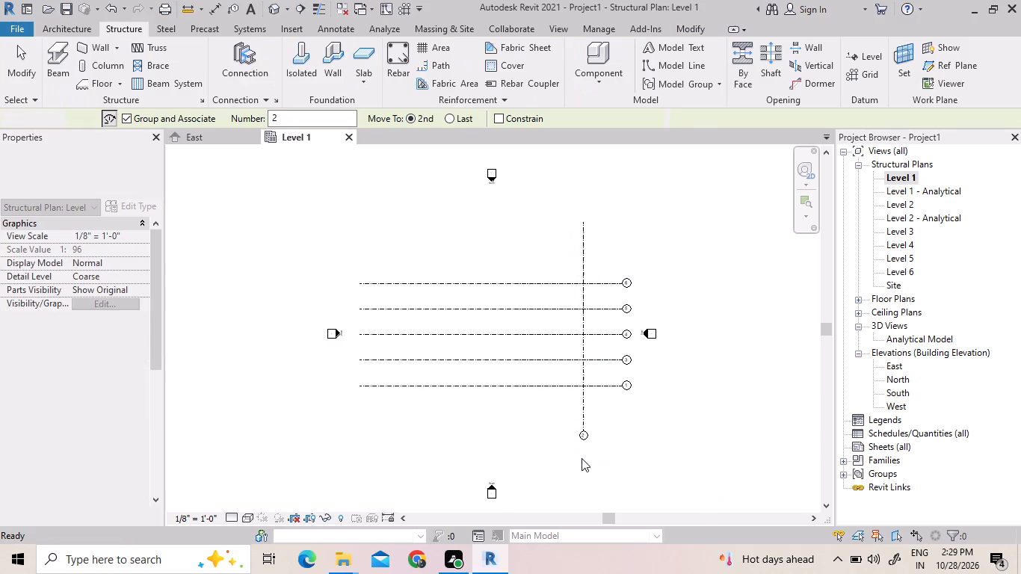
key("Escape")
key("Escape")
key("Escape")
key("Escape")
Array the vertical grid line horizontally toward the west with a count of 5 and 10' between neighbouring lines.
left_click(582, 428)
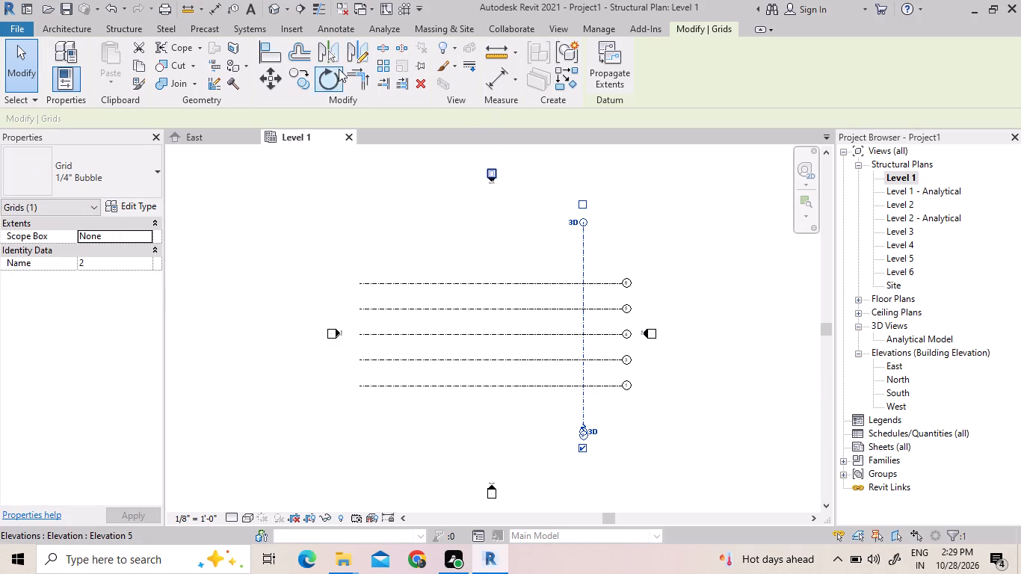
left_click(380, 67)
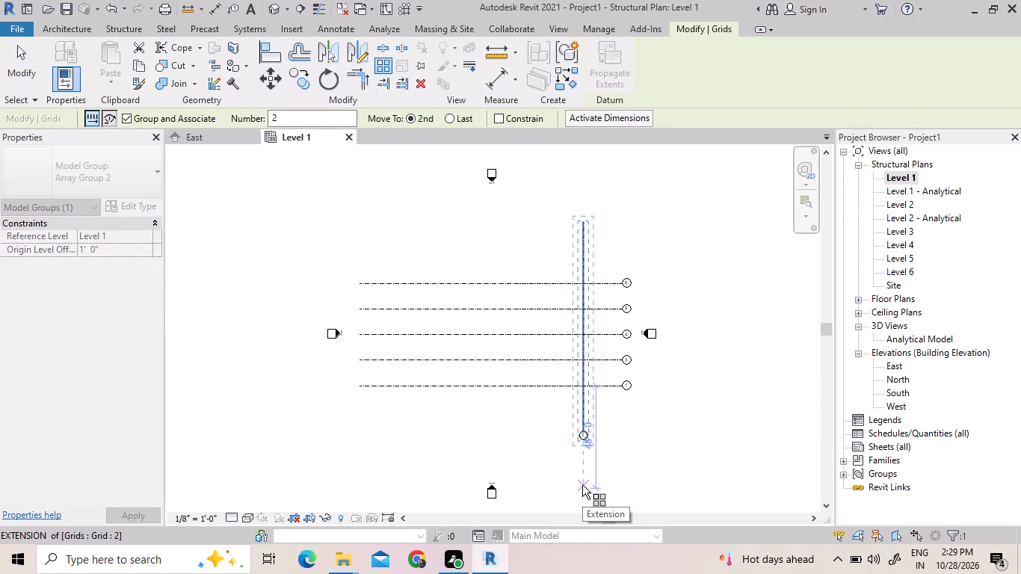
left_click(299, 123)
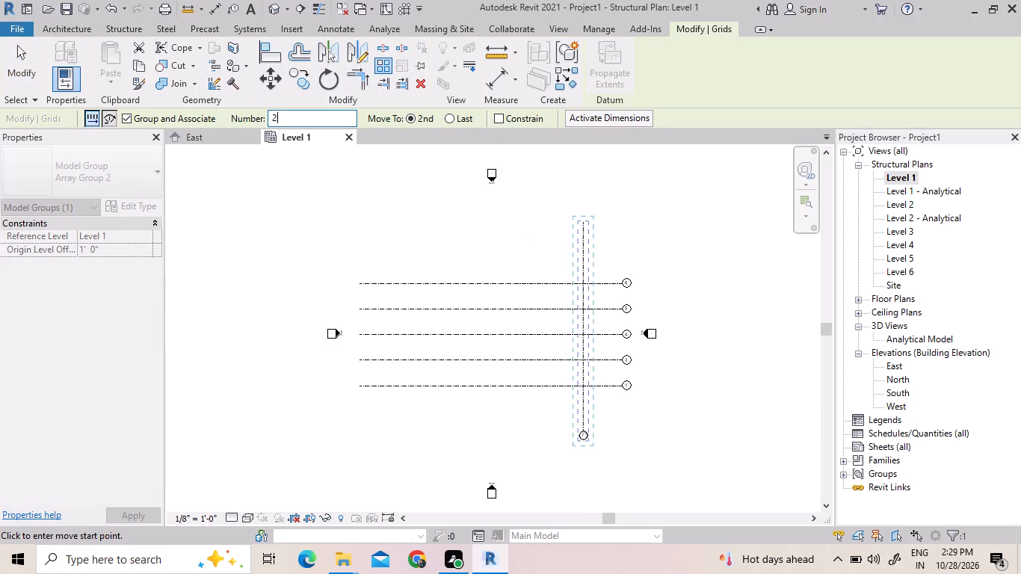
key("BackSpace")
key("5")
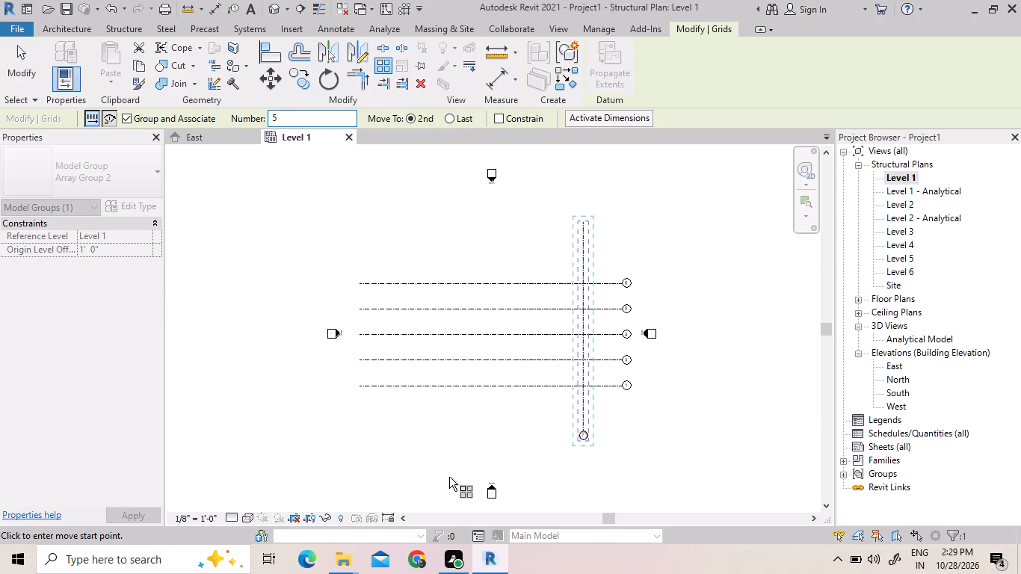
key("Return")
left_click(584, 484)
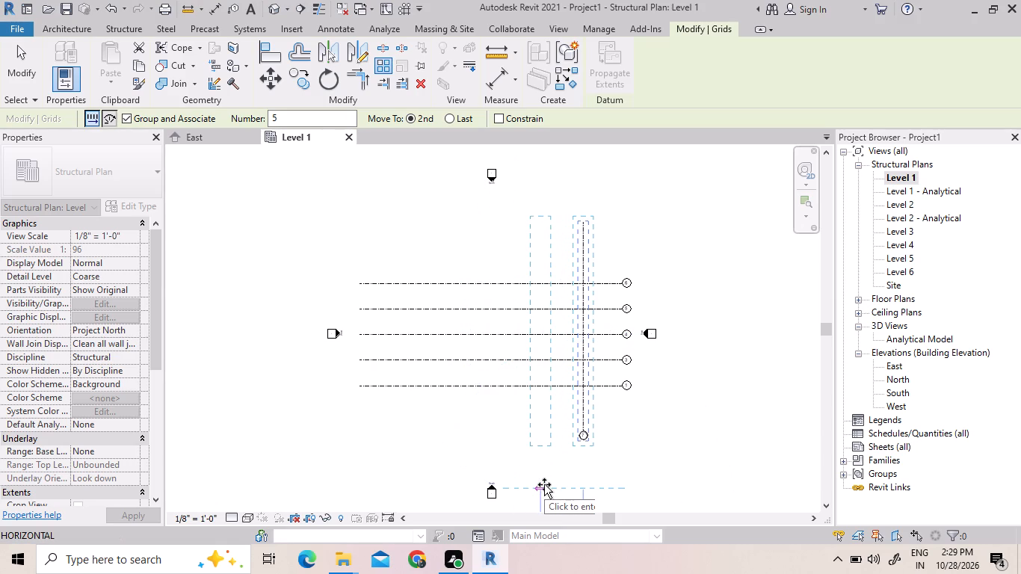
scroll(544, 484, "down", 7)
scroll(544, 484, "up", 5)
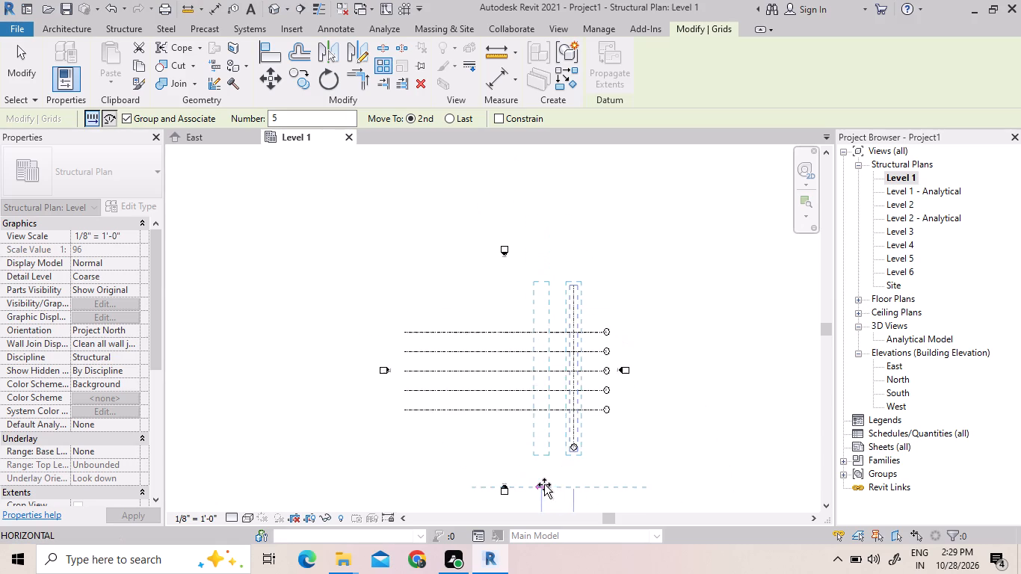
scroll(544, 484, "down", 3)
scroll(544, 484, "up", 5)
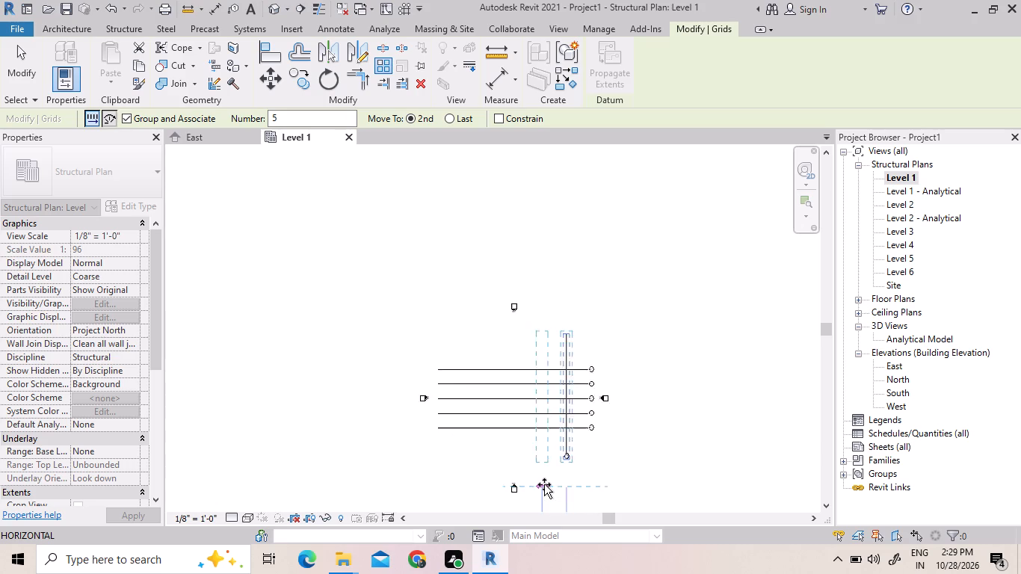
type("10")
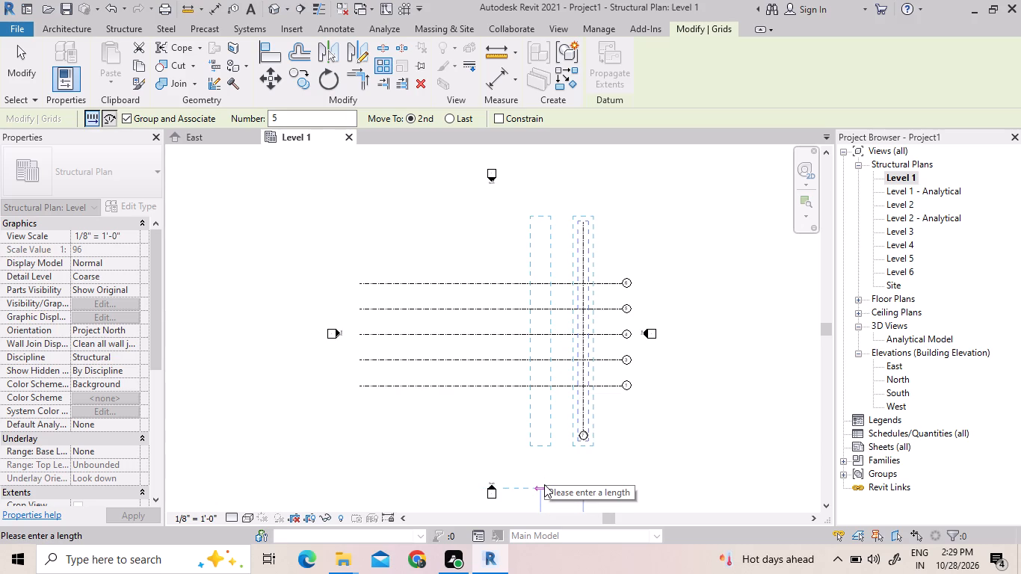
key("apostrophe")
key("Return")
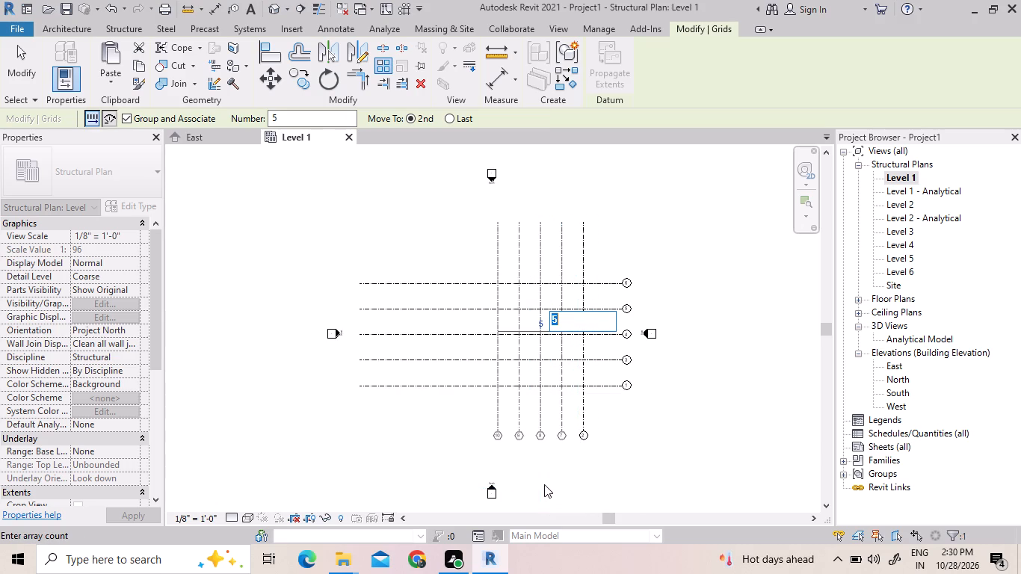
scroll(561, 318, "up", 5)
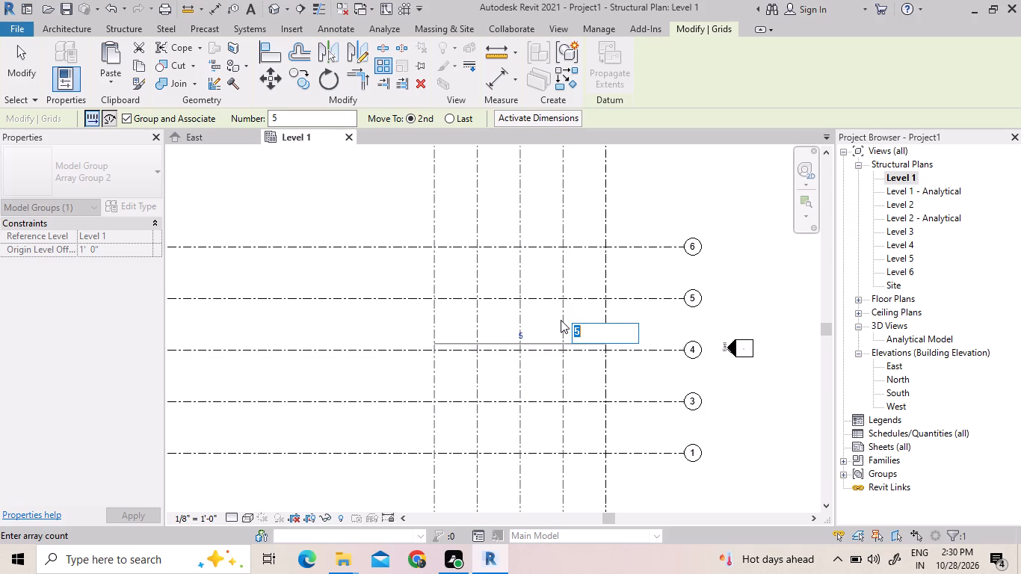
key("Escape")
key("Escape")
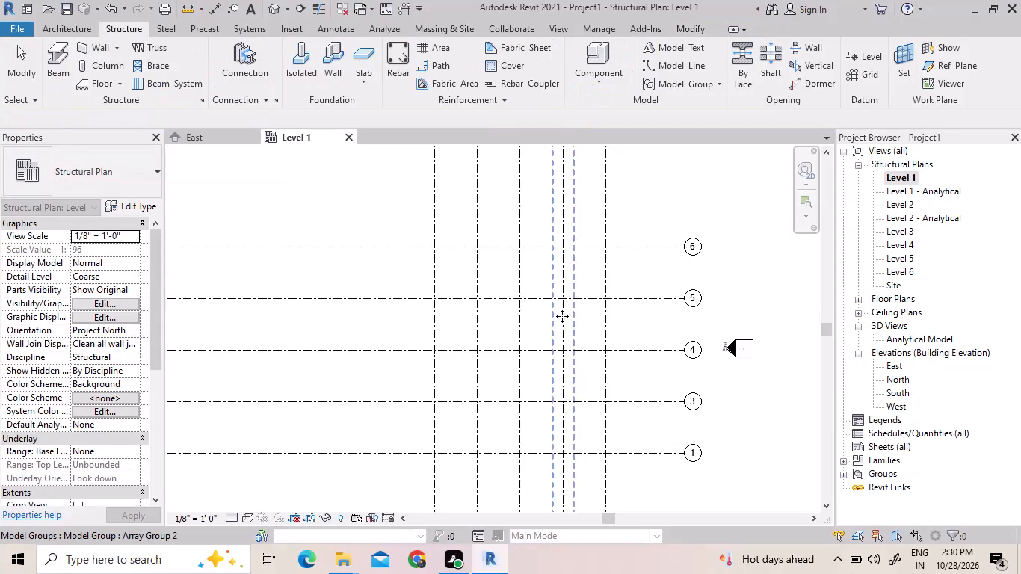
Examine the grid spacing and bubble numbering in the Level 1 structural plan and the East elevation.
scroll(599, 305, "up", 5)
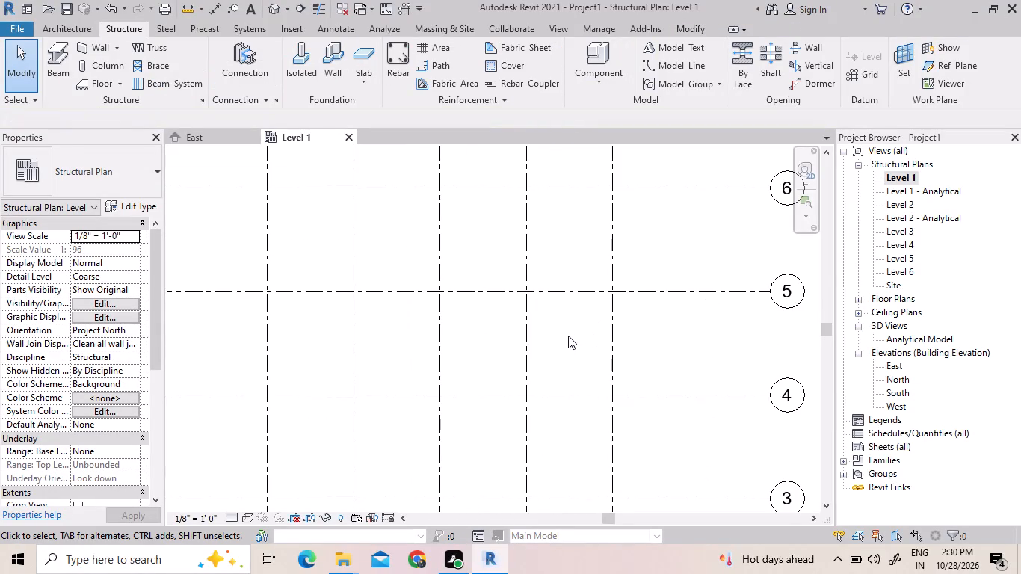
scroll(554, 394, "down", 4)
scroll(543, 288, "down", 3)
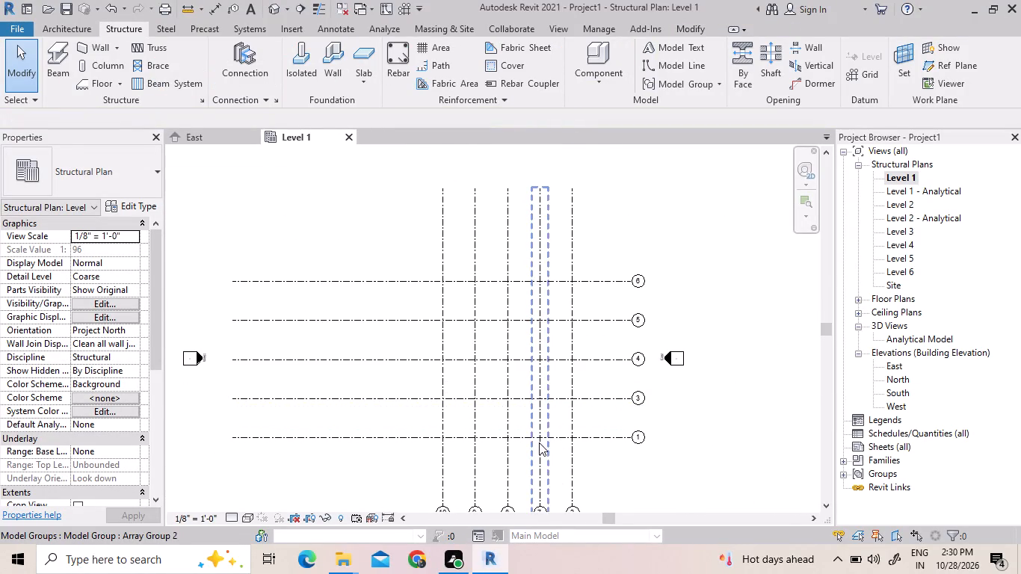
scroll(539, 442, "down", 1)
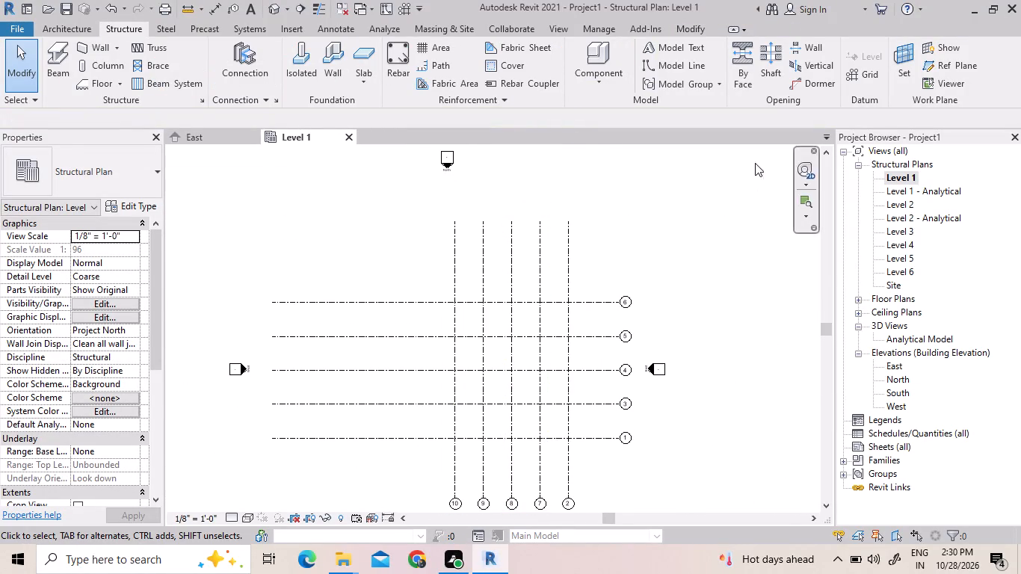
left_click(217, 134)
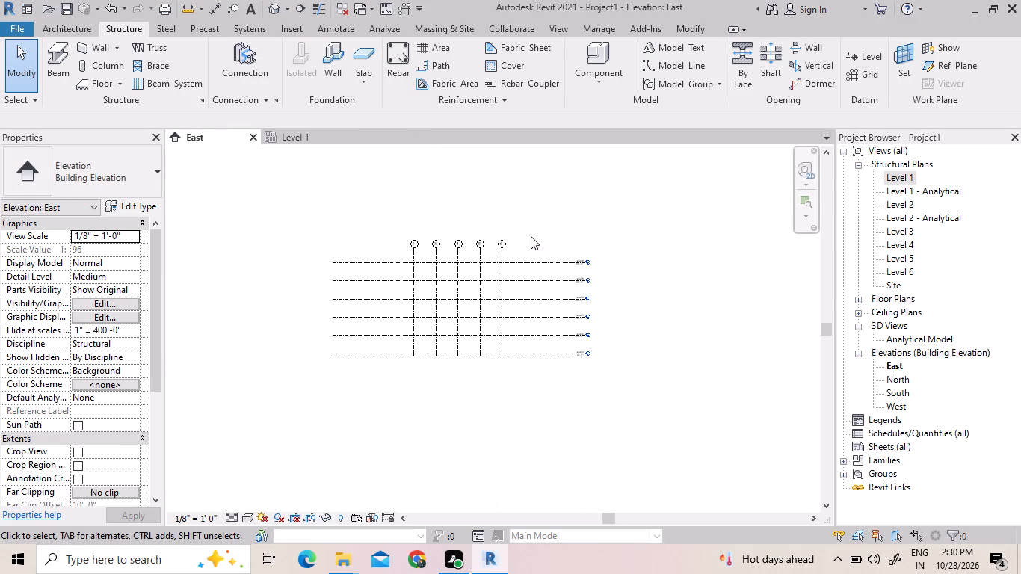
left_click_drag(523, 255, 501, 257)
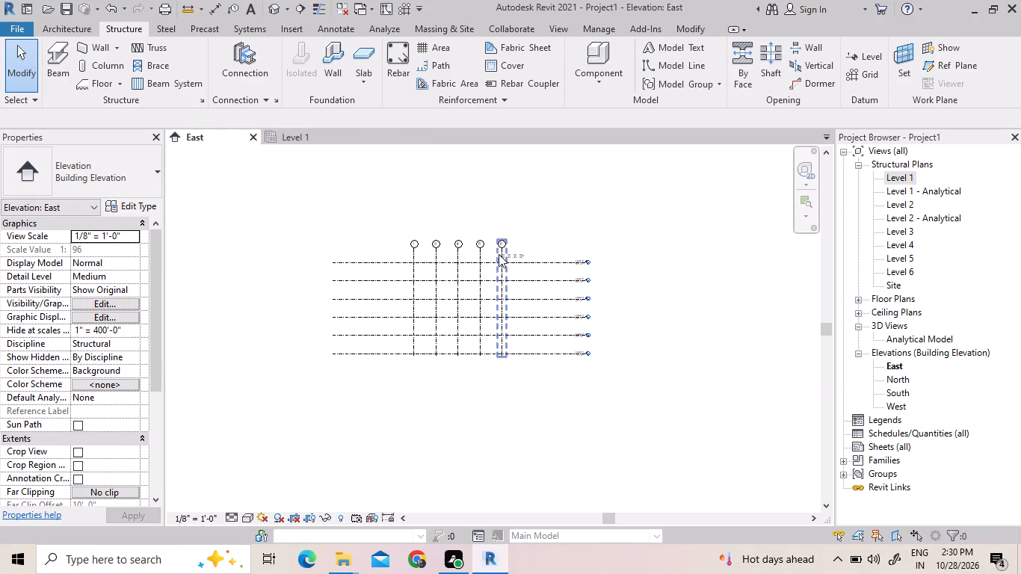
key("Escape")
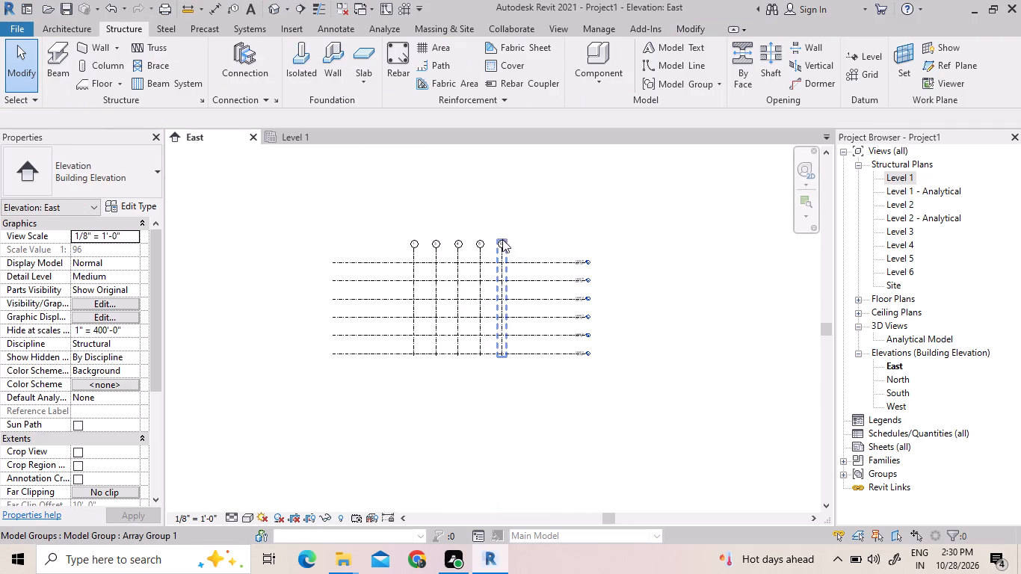
key("Escape")
scroll(506, 243, "up", 9)
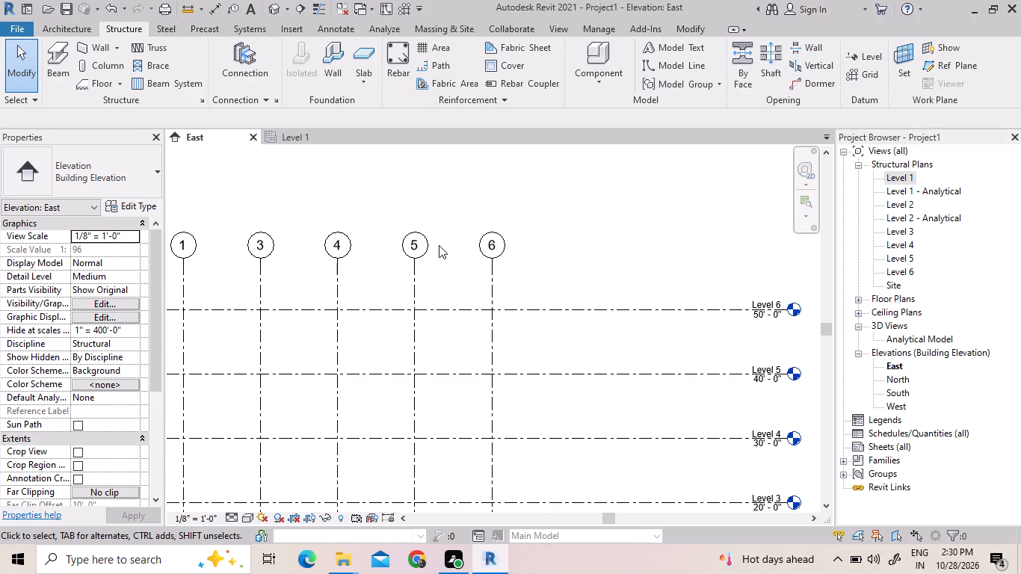
left_click(326, 139)
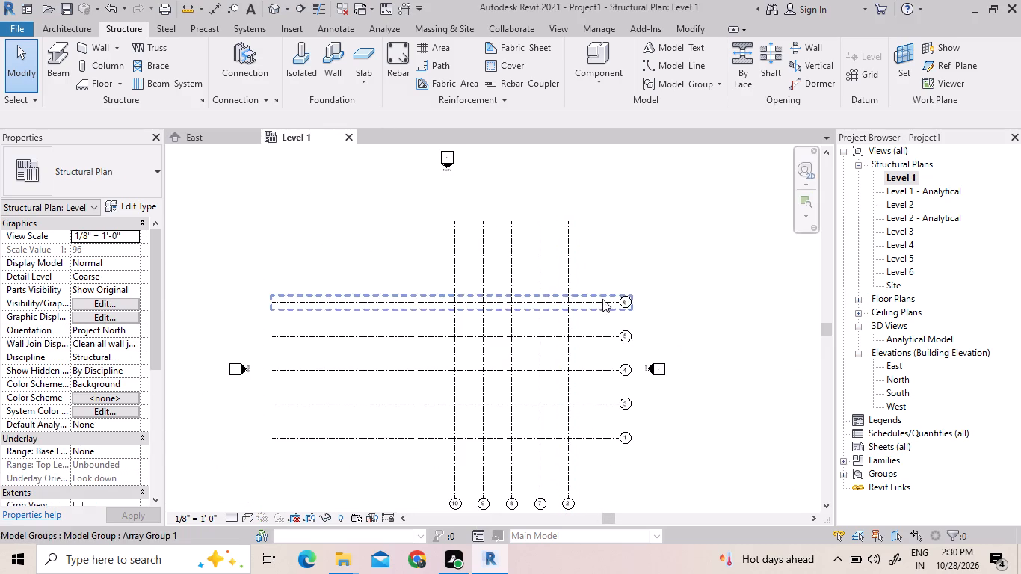
scroll(593, 358, "down", 2)
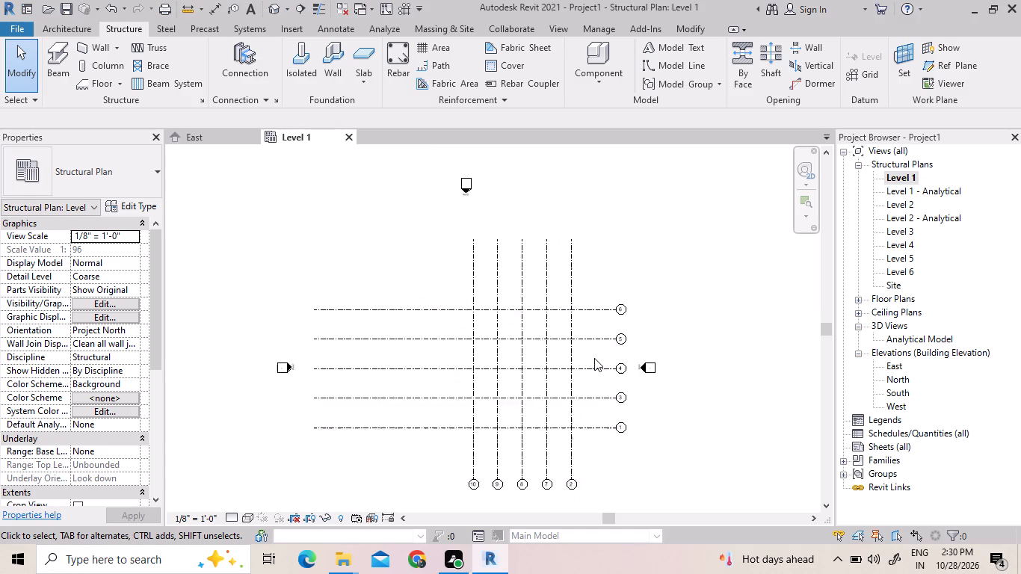
scroll(566, 480, "up", 8)
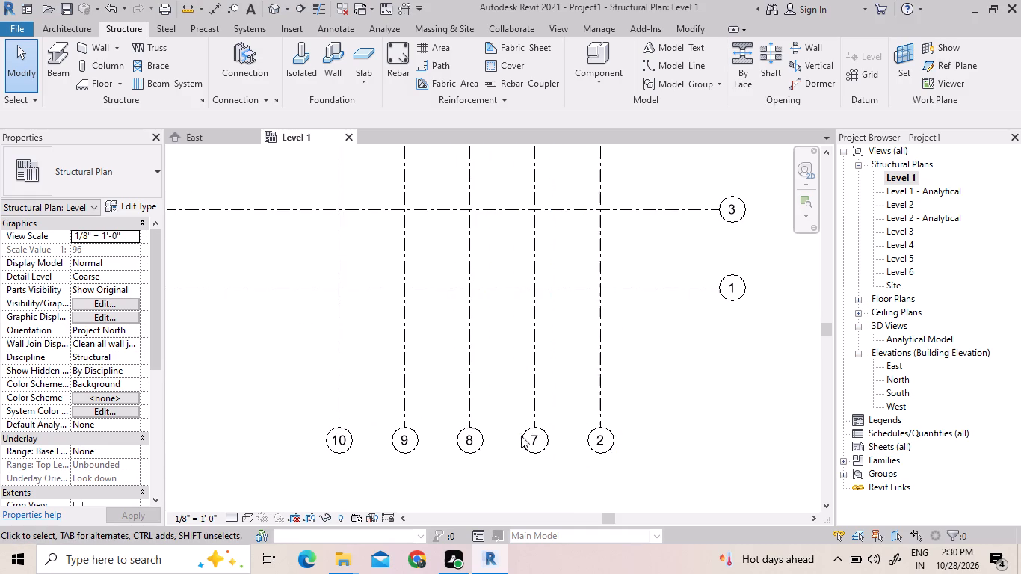
scroll(614, 437, "down", 2)
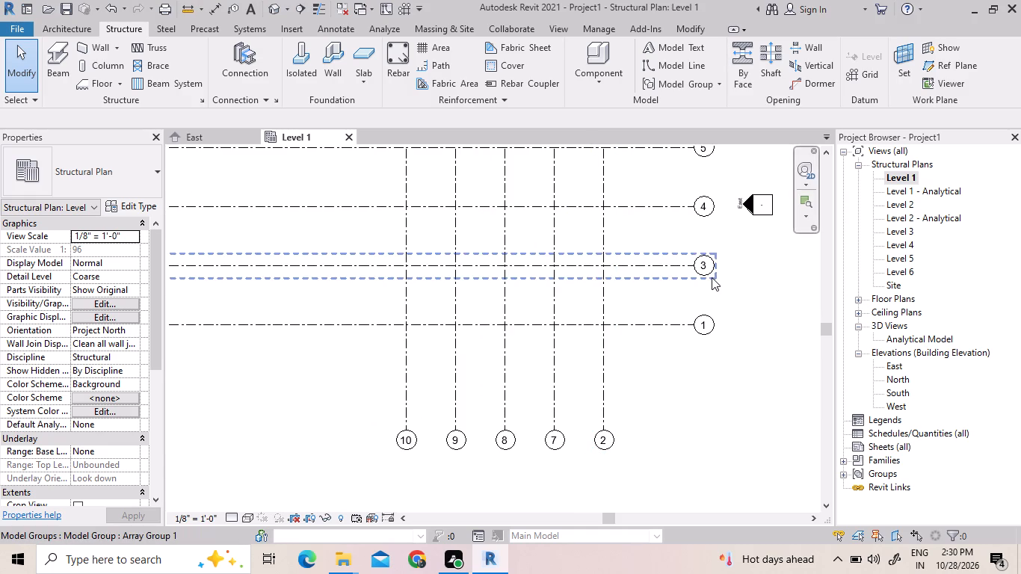
scroll(697, 306, "down", 3)
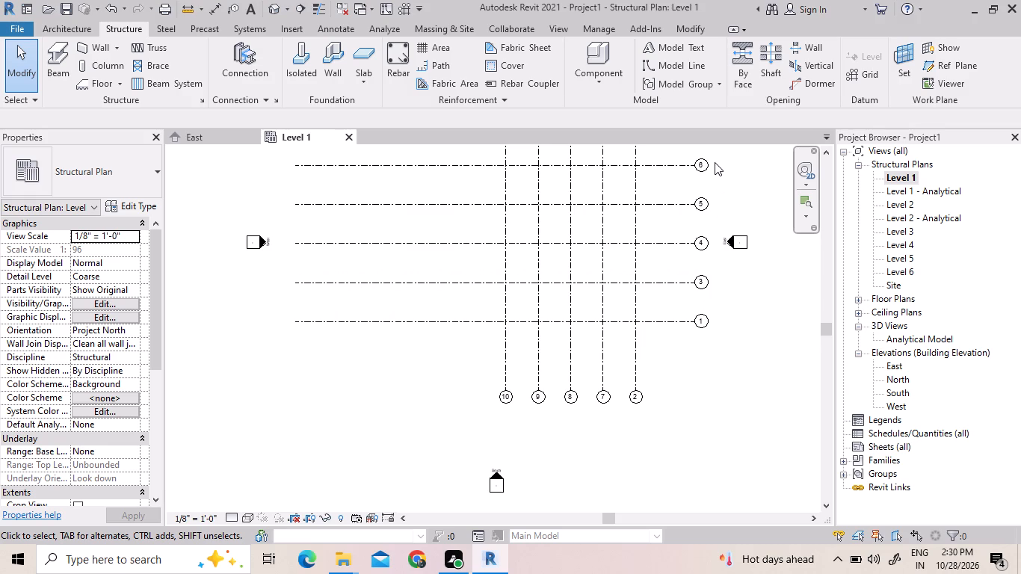
scroll(701, 375, "up", 1)
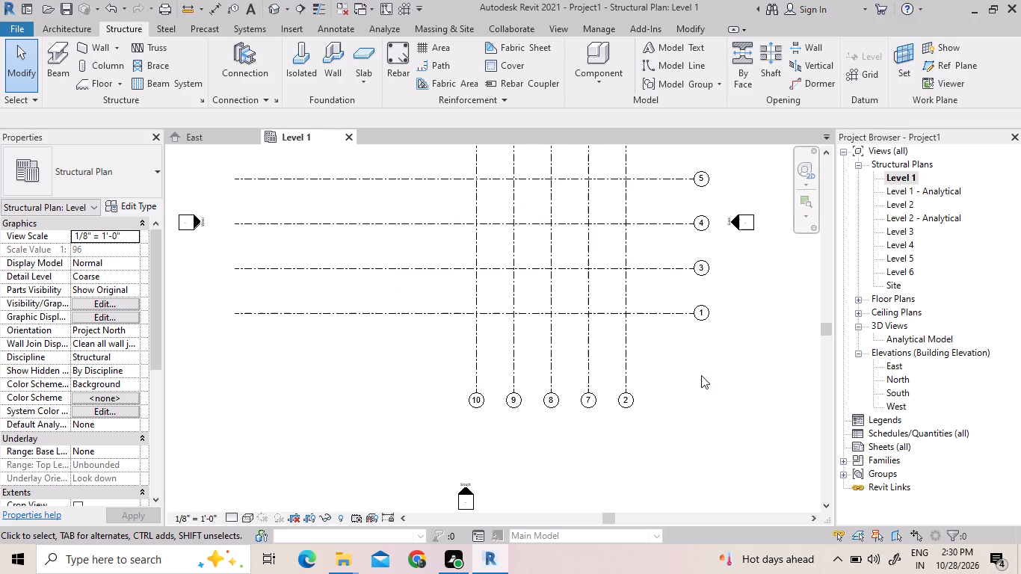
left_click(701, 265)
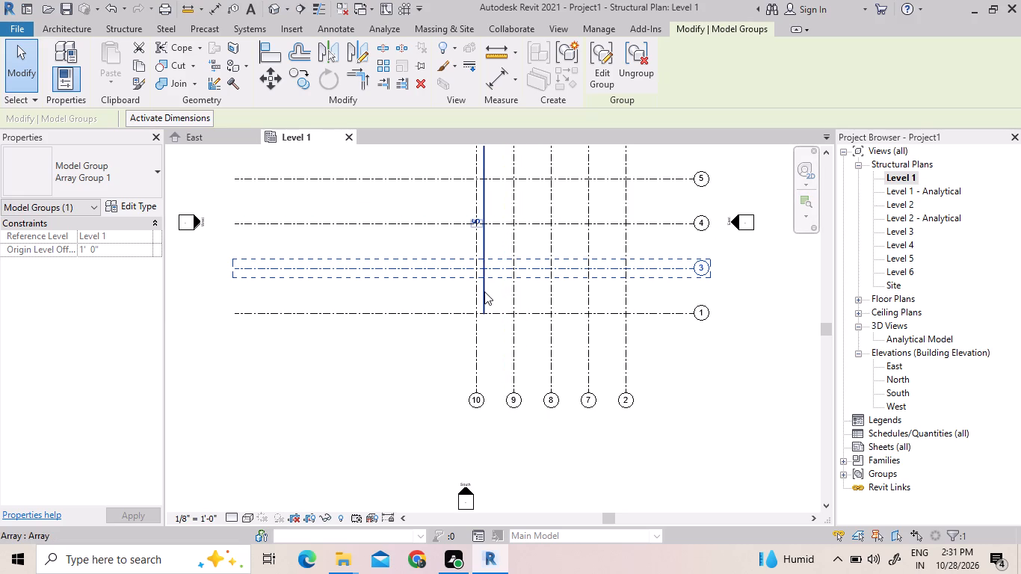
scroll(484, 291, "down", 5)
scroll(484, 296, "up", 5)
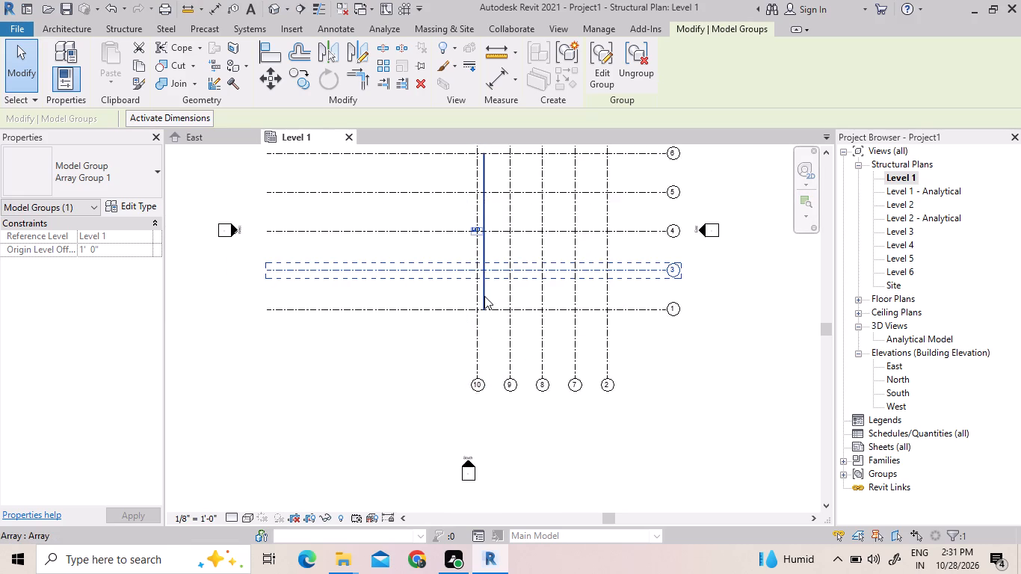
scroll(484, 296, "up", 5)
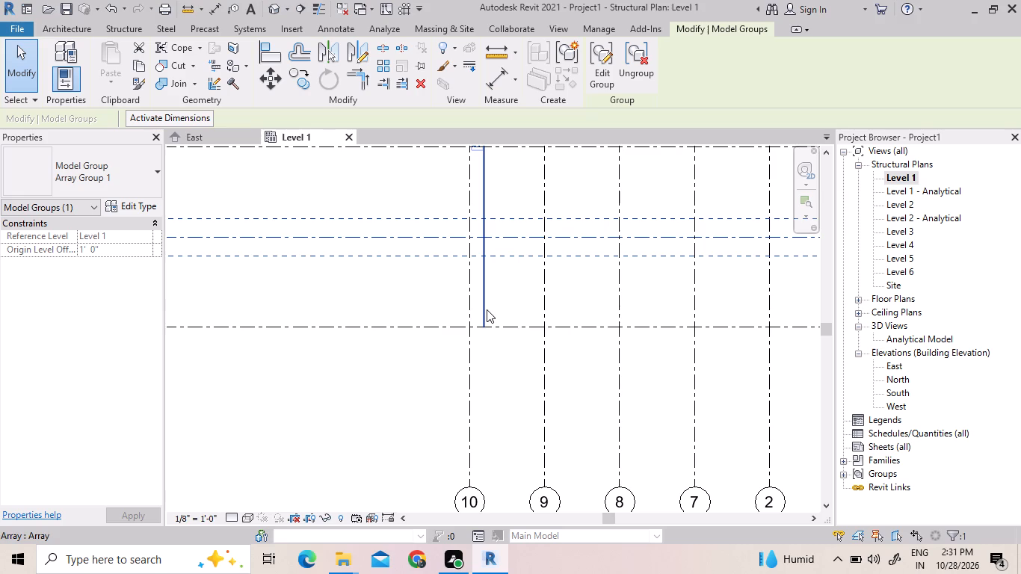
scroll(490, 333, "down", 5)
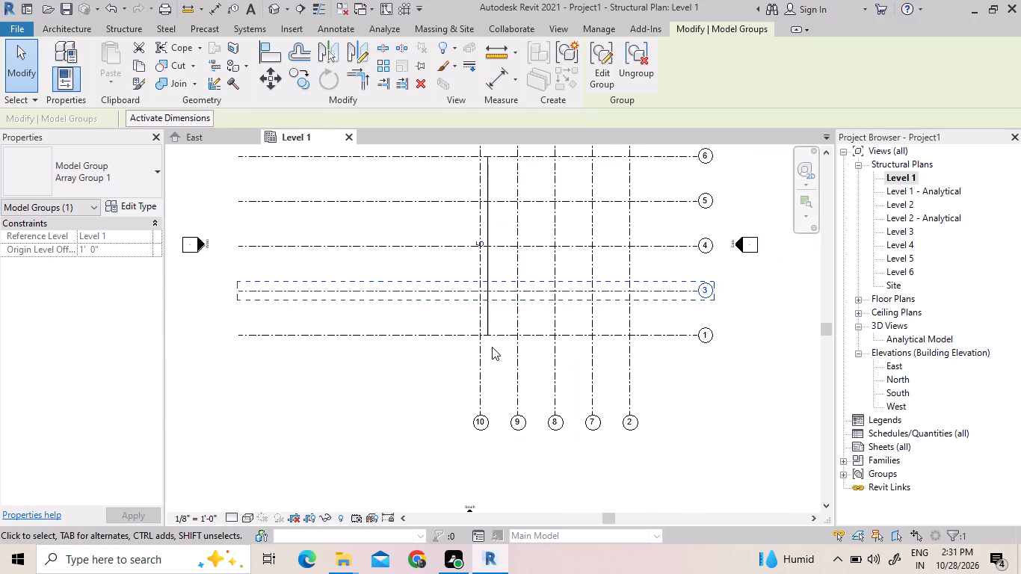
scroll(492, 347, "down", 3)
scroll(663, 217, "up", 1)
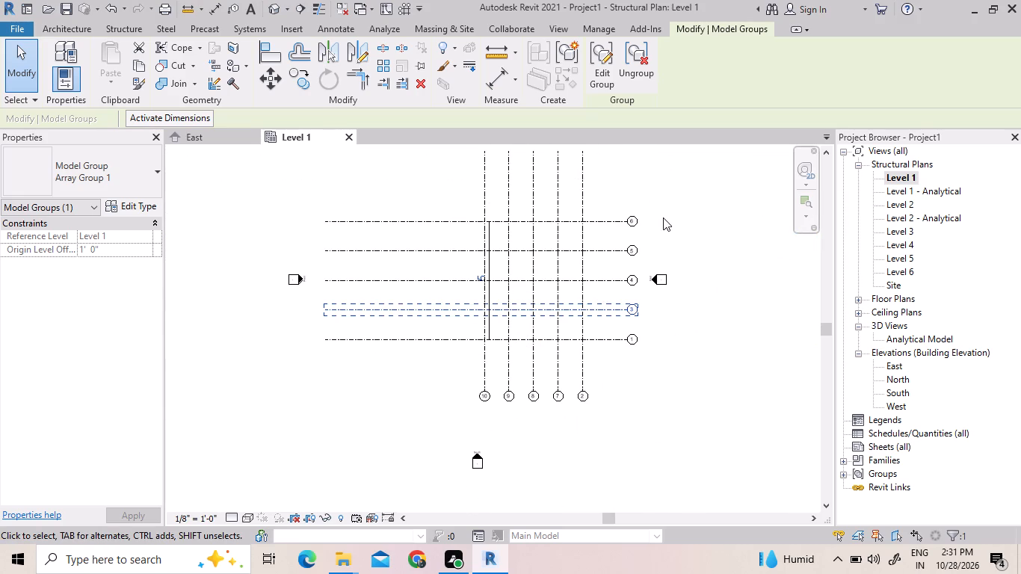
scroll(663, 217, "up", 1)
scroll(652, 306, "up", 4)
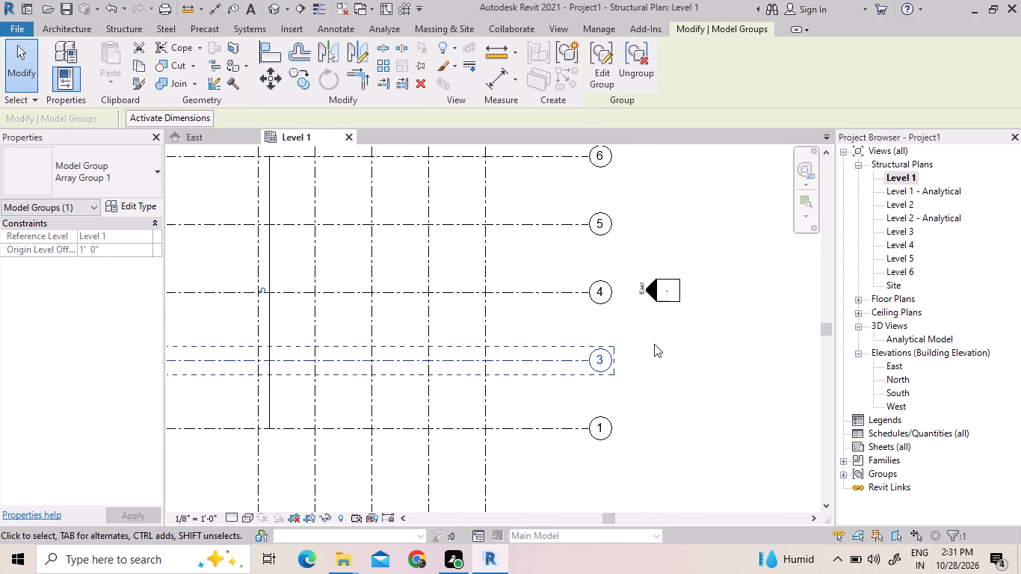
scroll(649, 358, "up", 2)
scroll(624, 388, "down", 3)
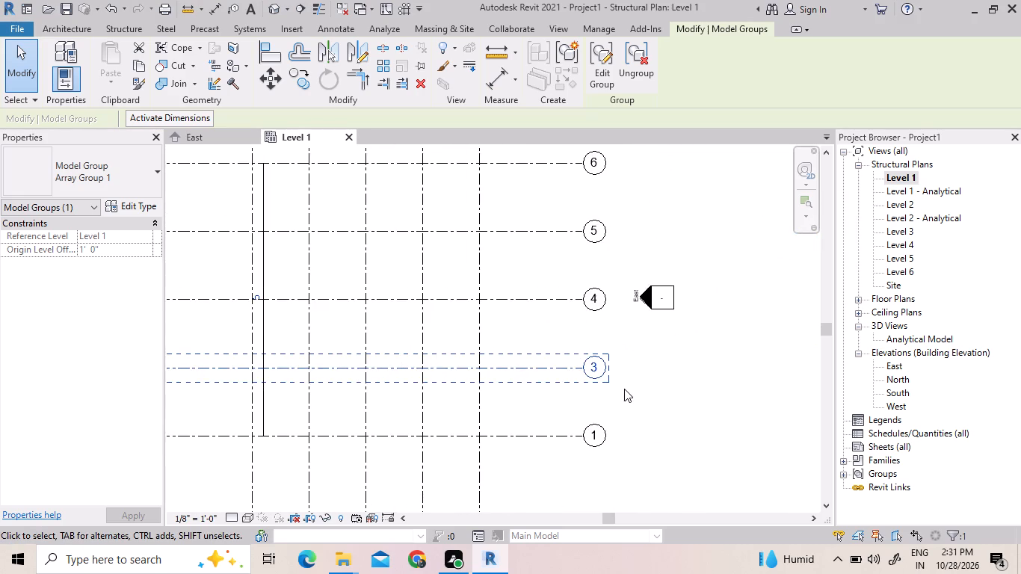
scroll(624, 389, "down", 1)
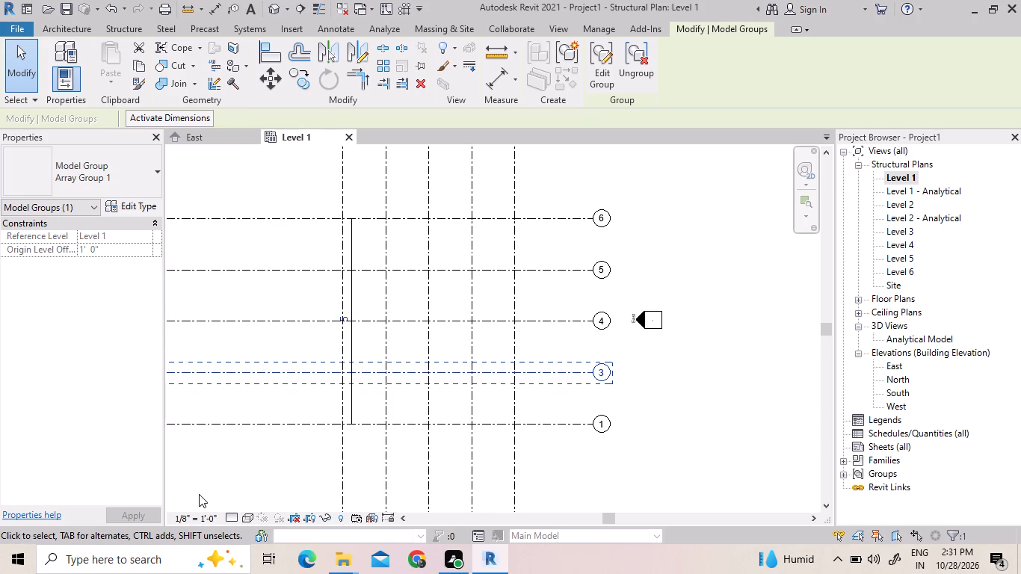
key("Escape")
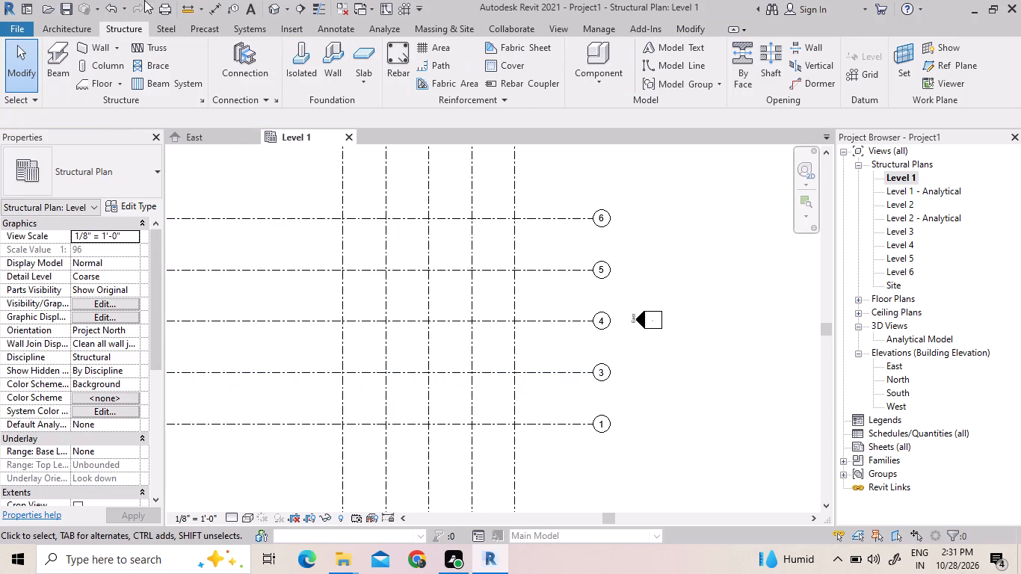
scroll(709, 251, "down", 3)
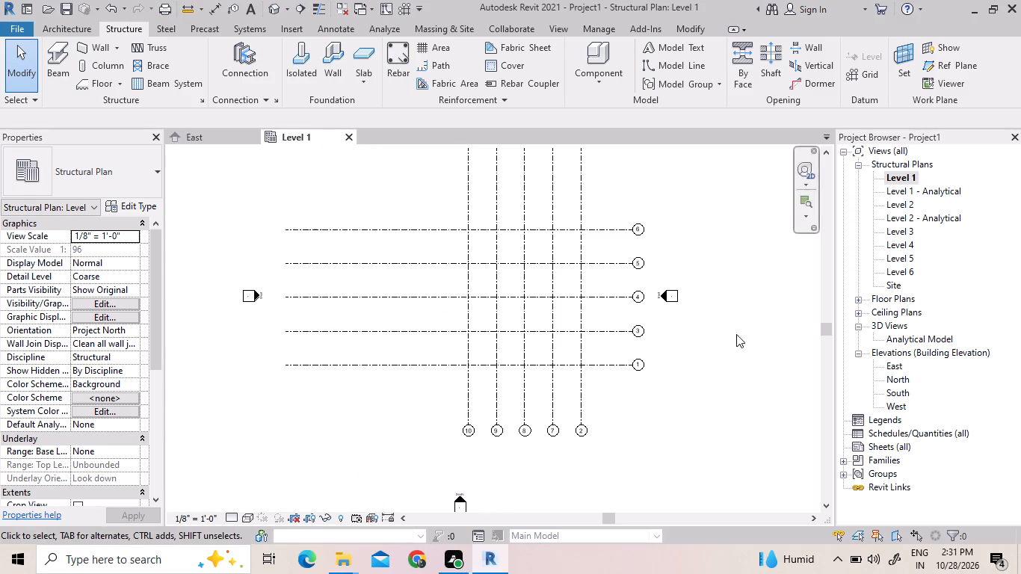
Place vertical W10X49 structural columns at all intersections of the five-by-five grid on Level 1, with an unconnected height of 10' 0".
scroll(694, 383, "up", 5)
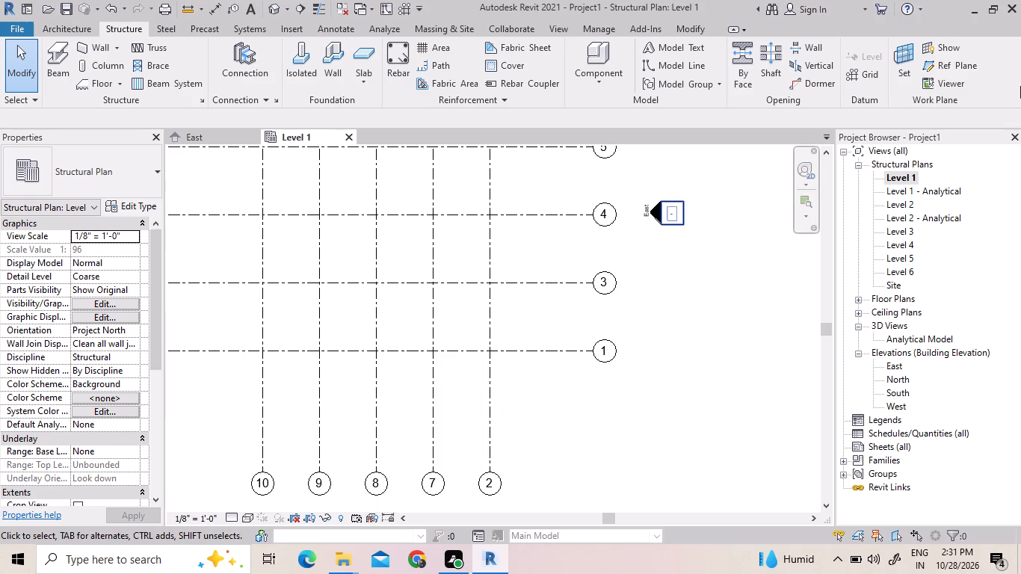
scroll(617, 512, "down", 1)
scroll(634, 436, "down", 3)
middle_click_drag(668, 228, 673, 271)
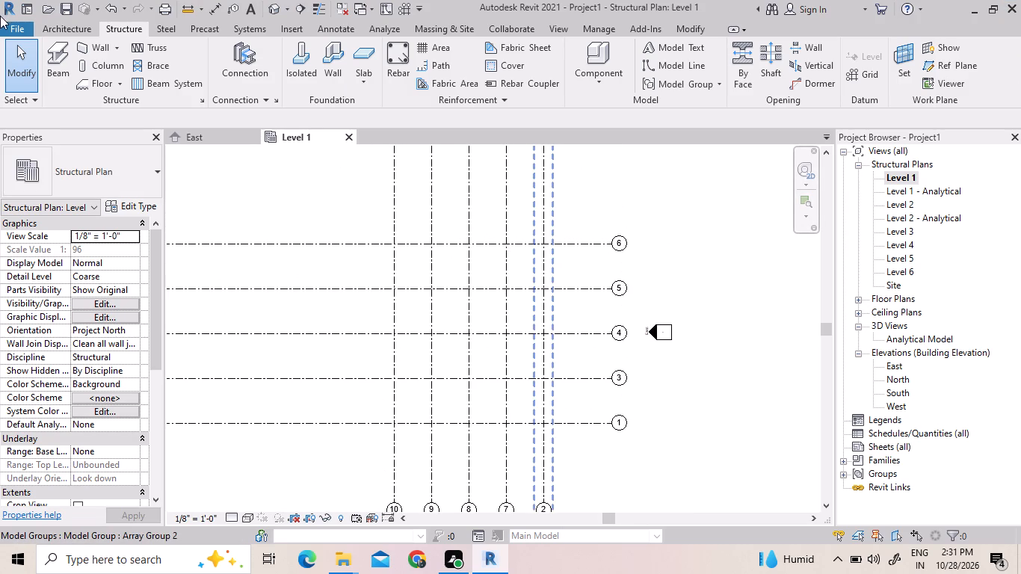
left_click(102, 67)
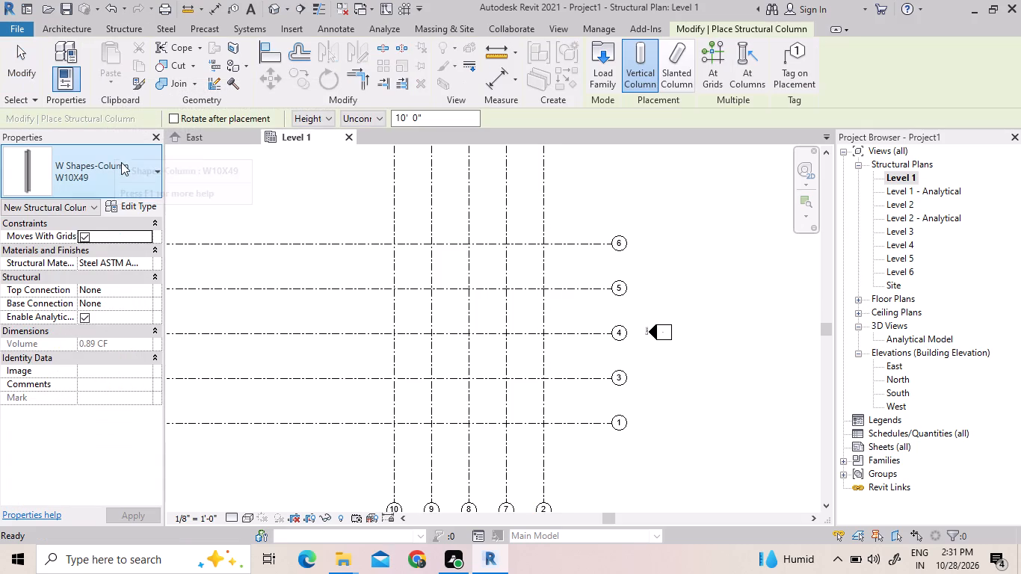
left_click(319, 116)
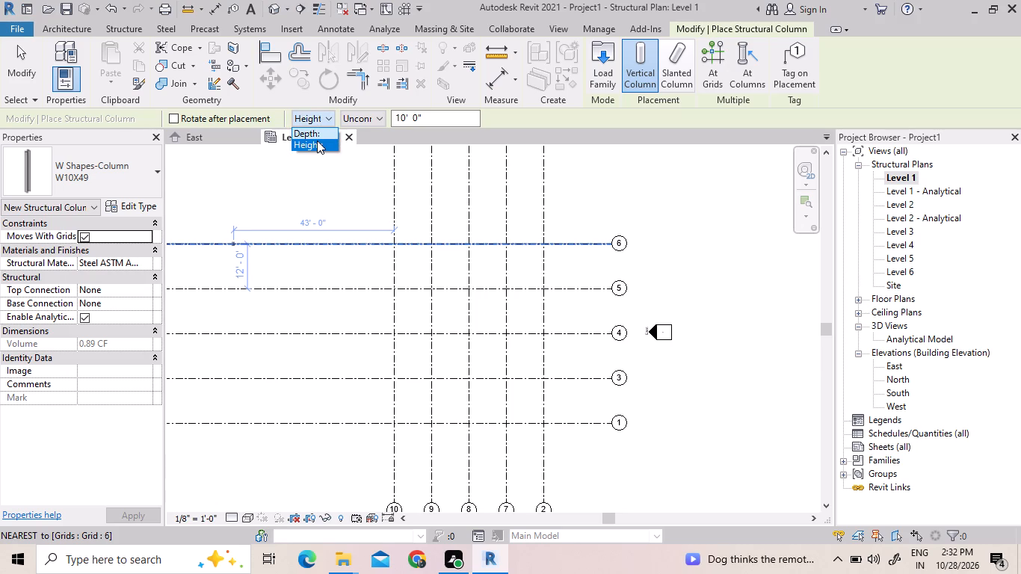
left_click(317, 141)
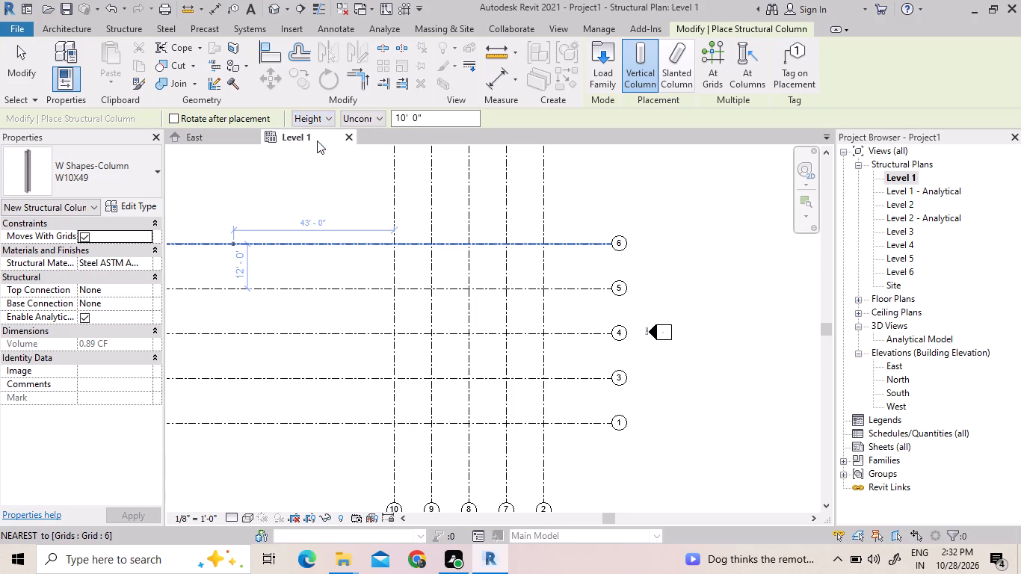
left_click(368, 113)
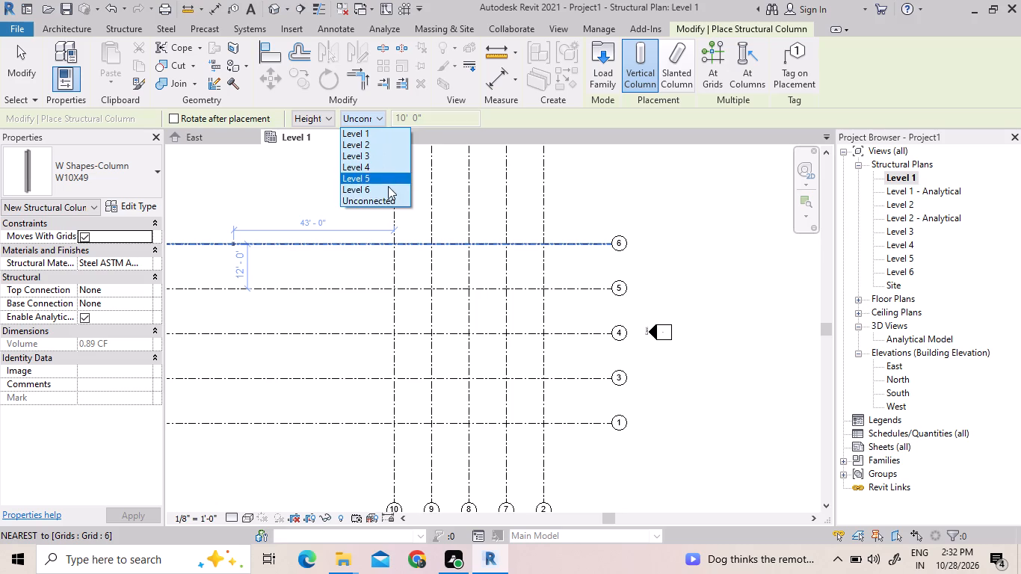
left_click(294, 182)
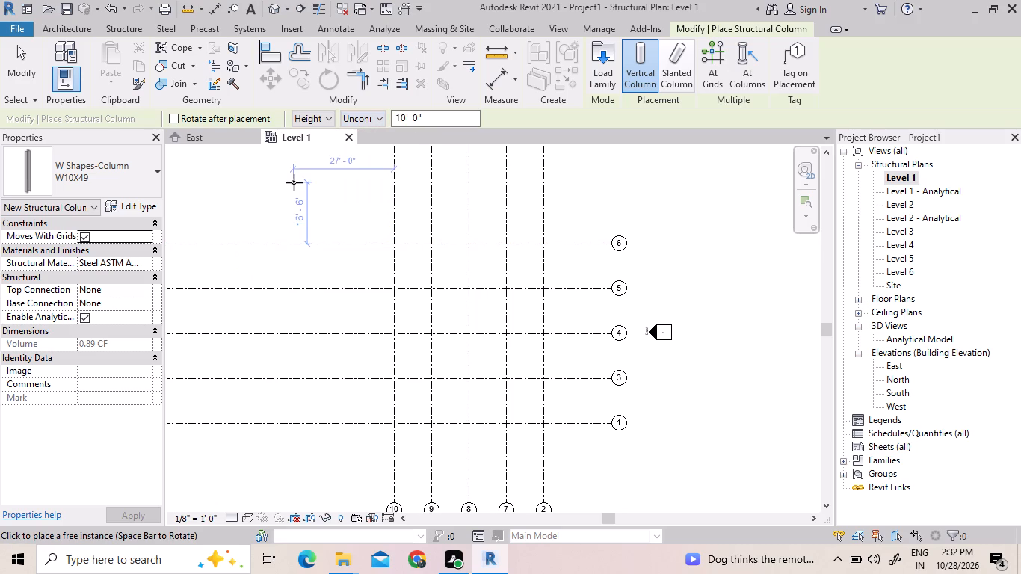
left_click(718, 56)
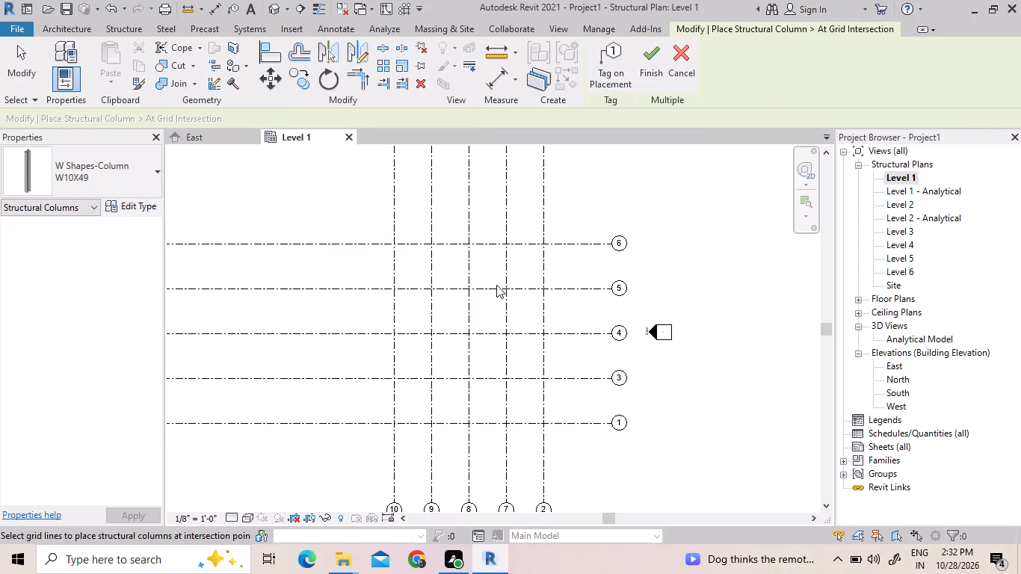
left_click_drag(559, 440, 491, 368)
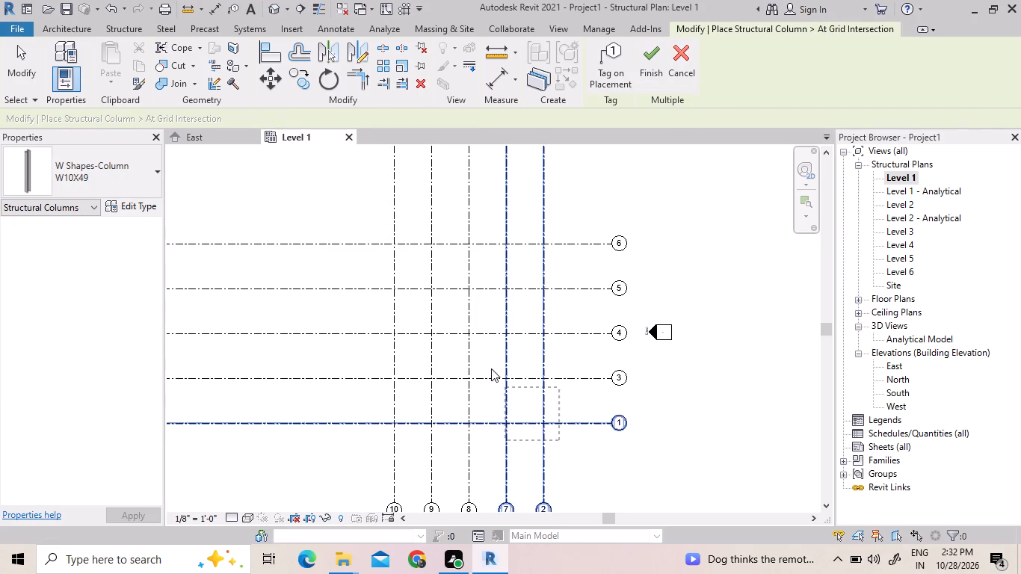
left_click_drag(491, 368, 334, 226)
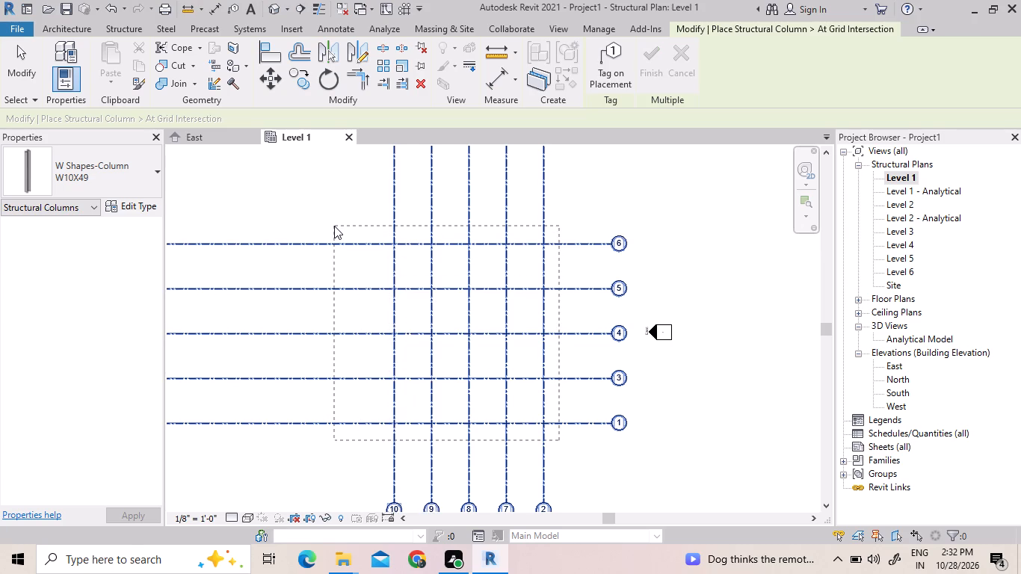
scroll(359, 230, "up", 4)
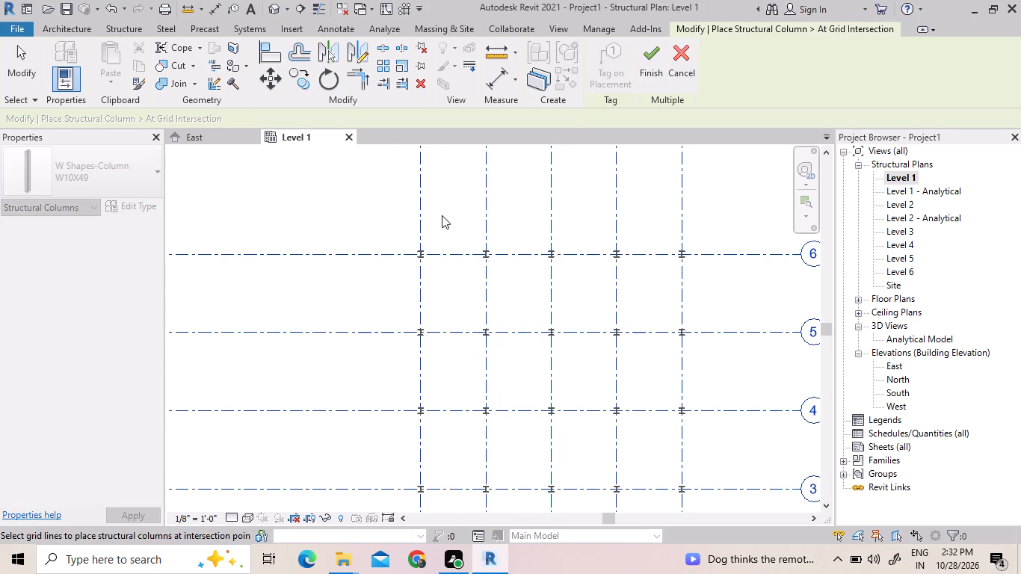
scroll(371, 215, "down", 2)
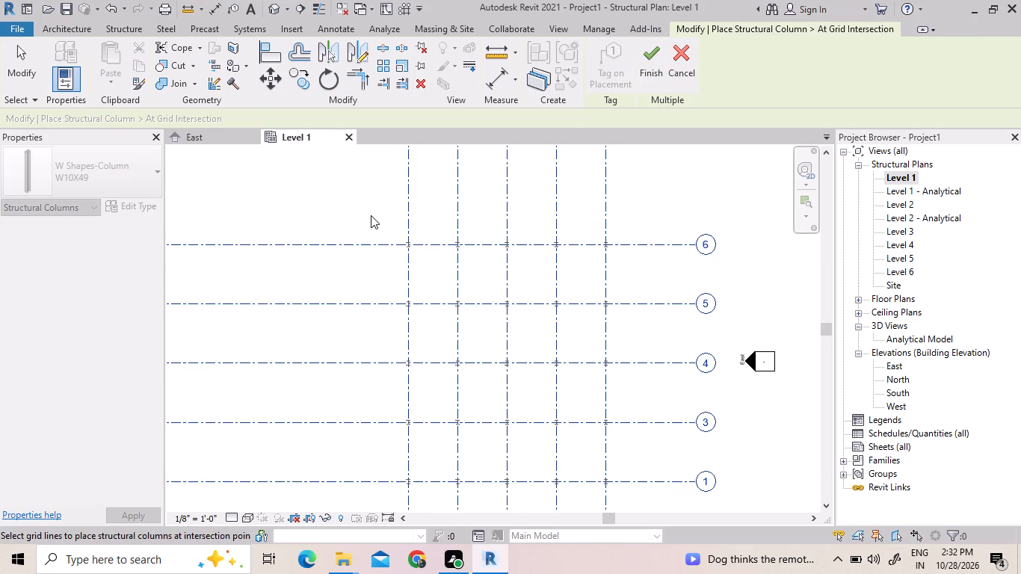
scroll(371, 215, "down", 2)
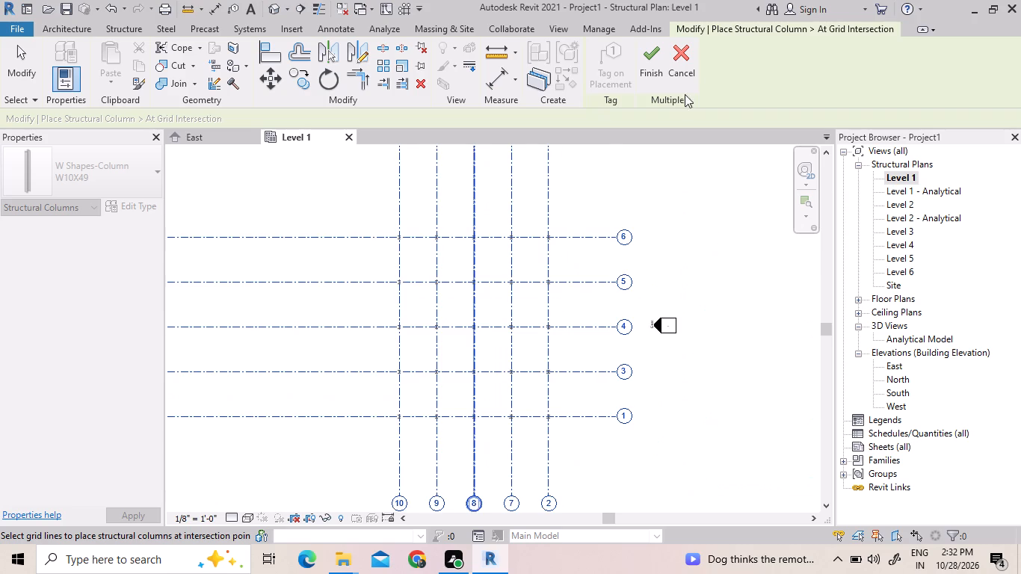
left_click(641, 58)
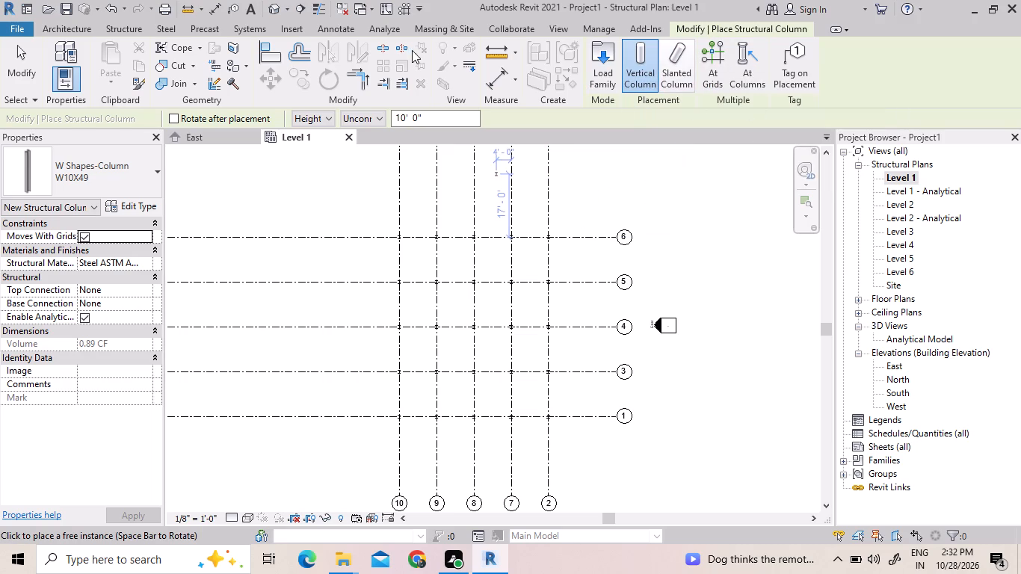
Examine the placed columns in the default 3D view and the Level 1 and Level 2 structural plans, and check the East elevation.
left_click(271, 4)
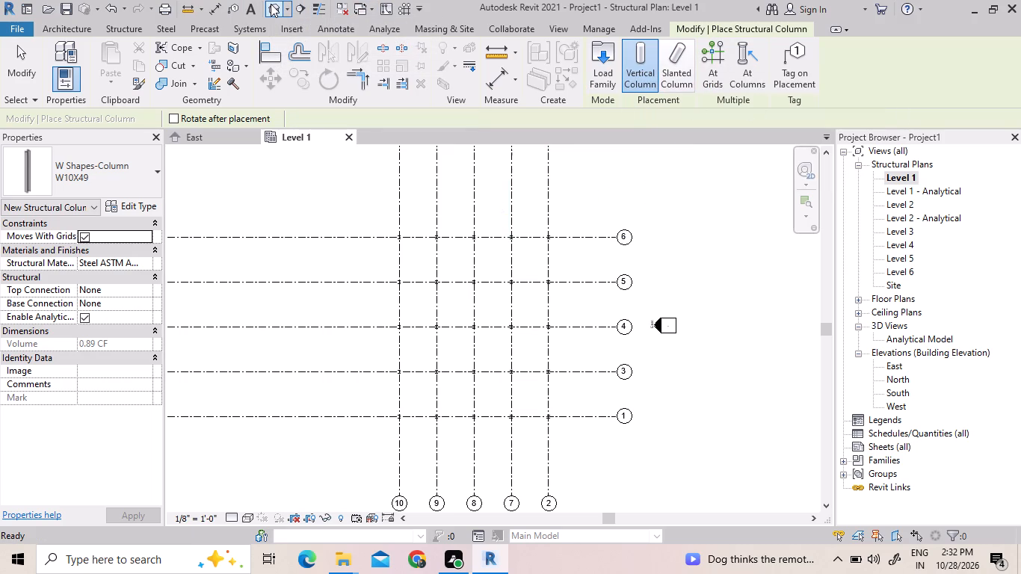
scroll(500, 411, "up", 5)
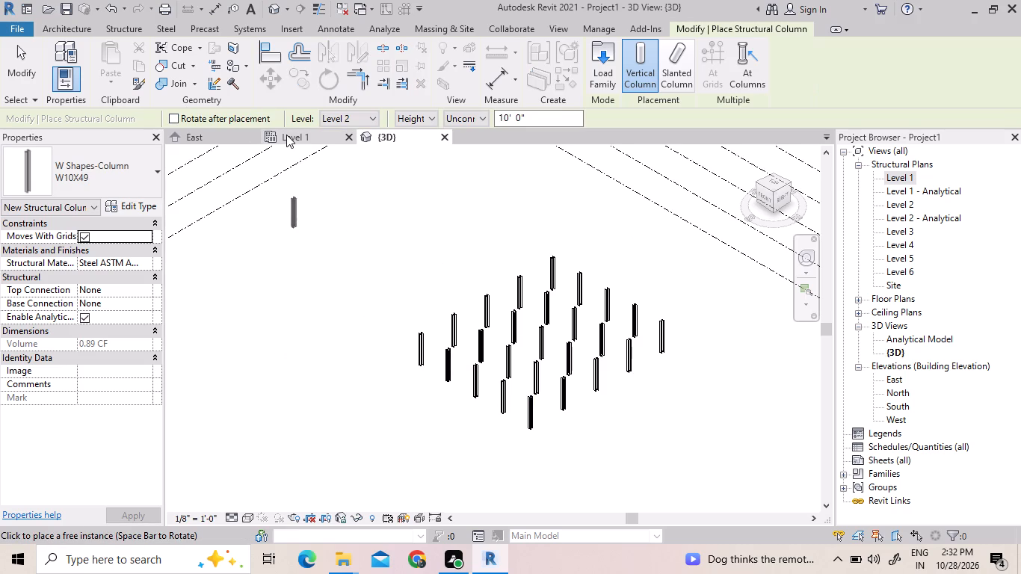
key("Escape")
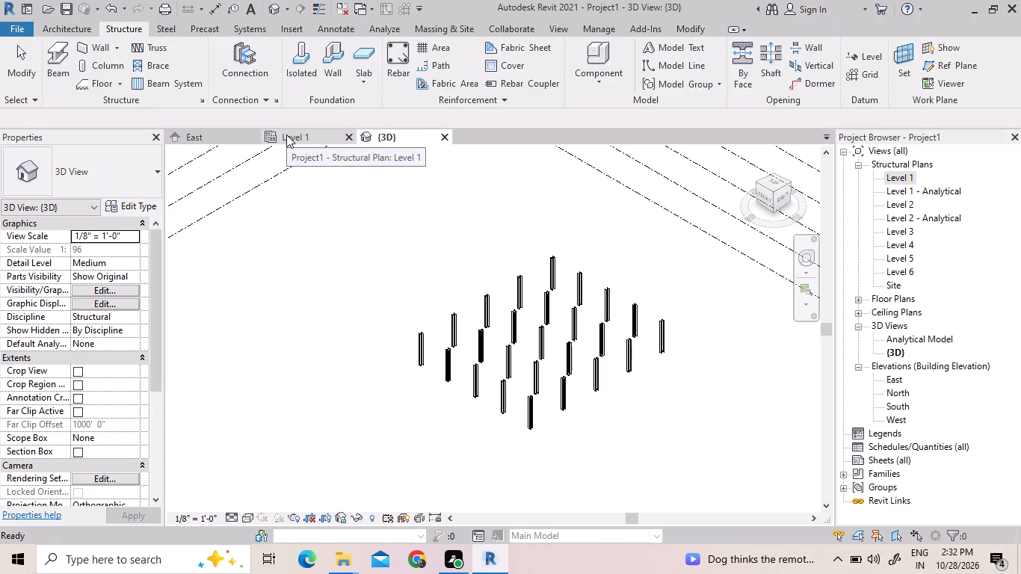
left_click(286, 135)
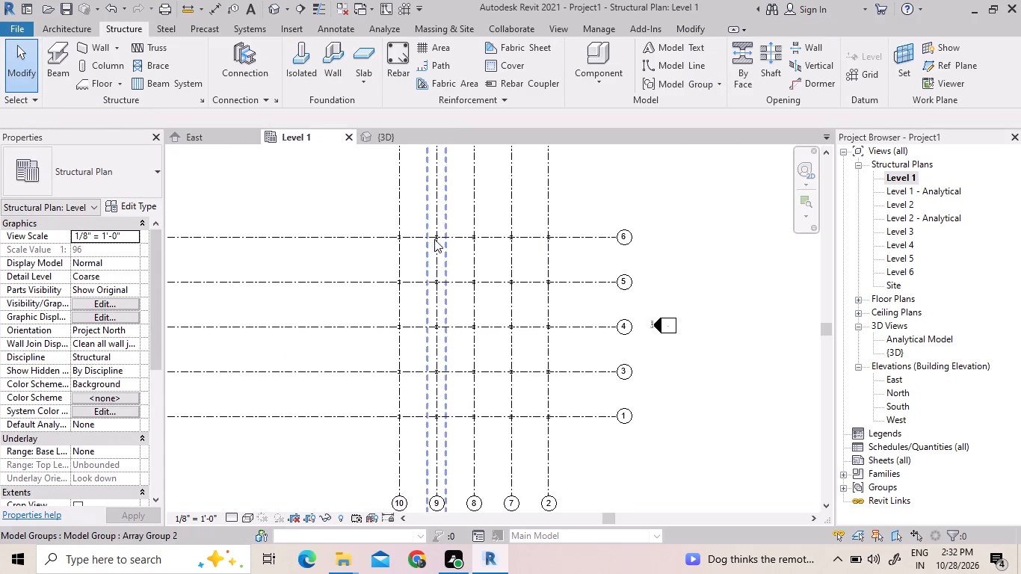
scroll(407, 216, "up", 3)
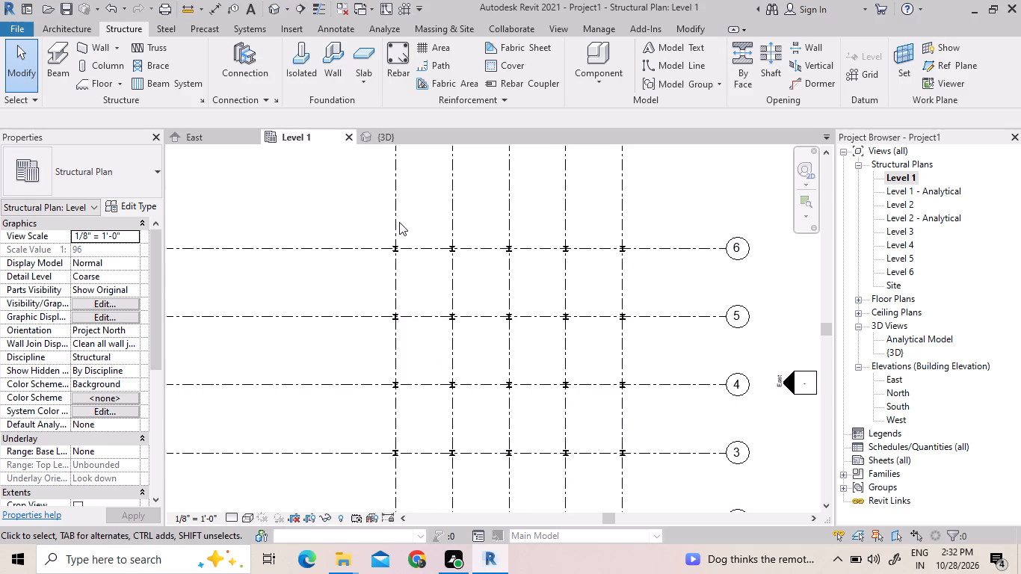
right_click(315, 143)
left_click(220, 138)
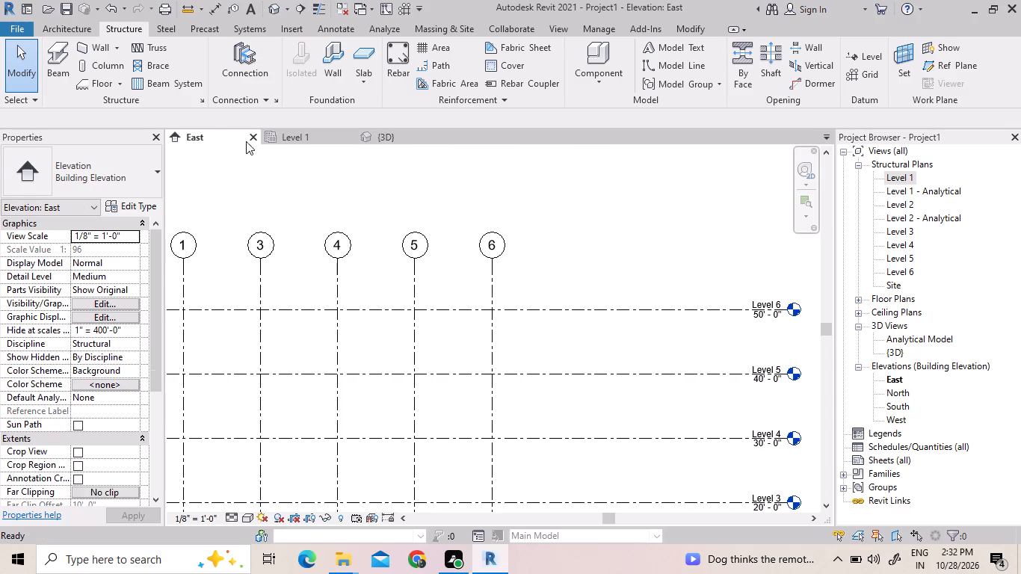
left_click(288, 142)
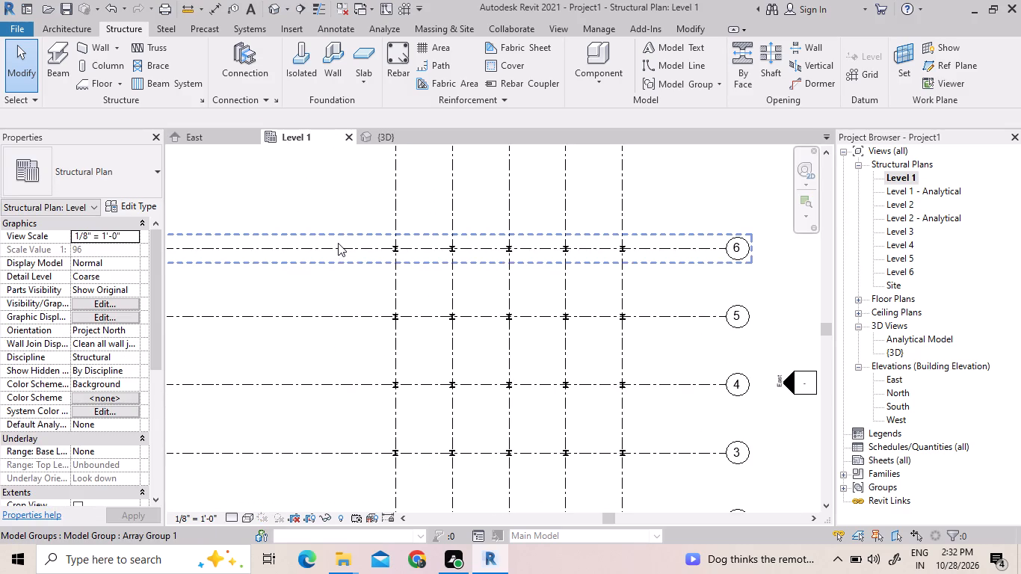
scroll(339, 243, "down", 1)
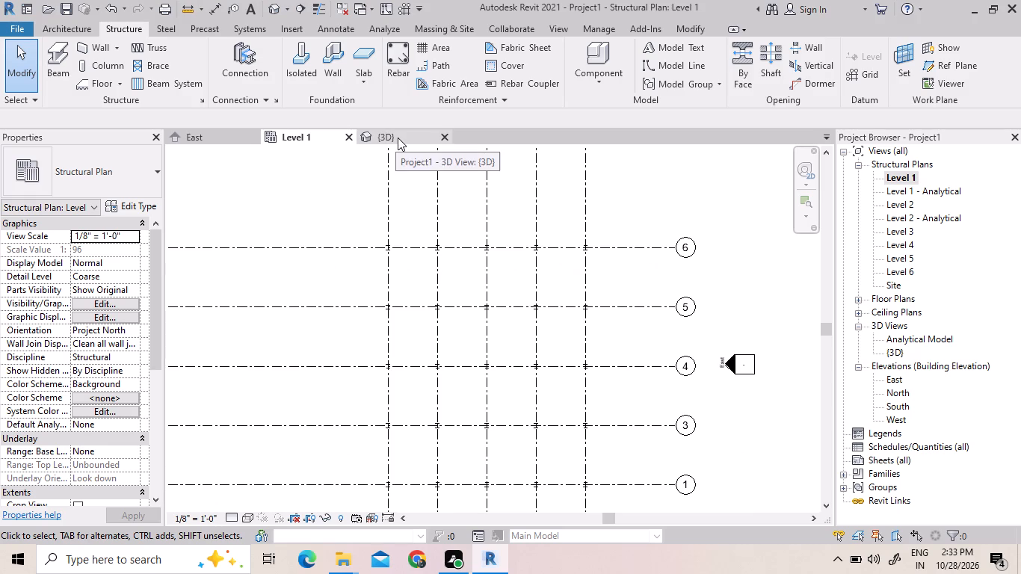
double_click(898, 202)
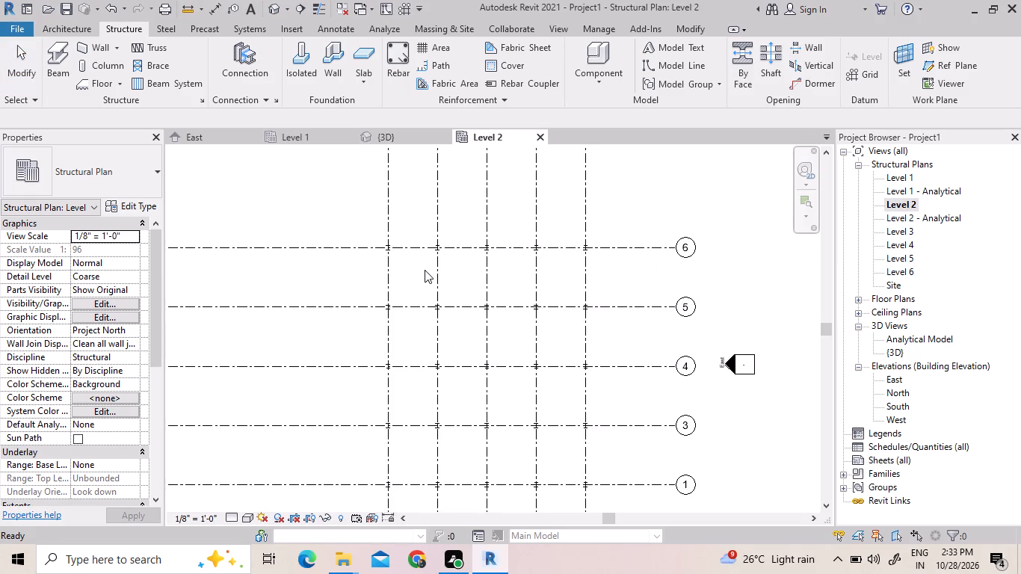
scroll(489, 303, "up", 5)
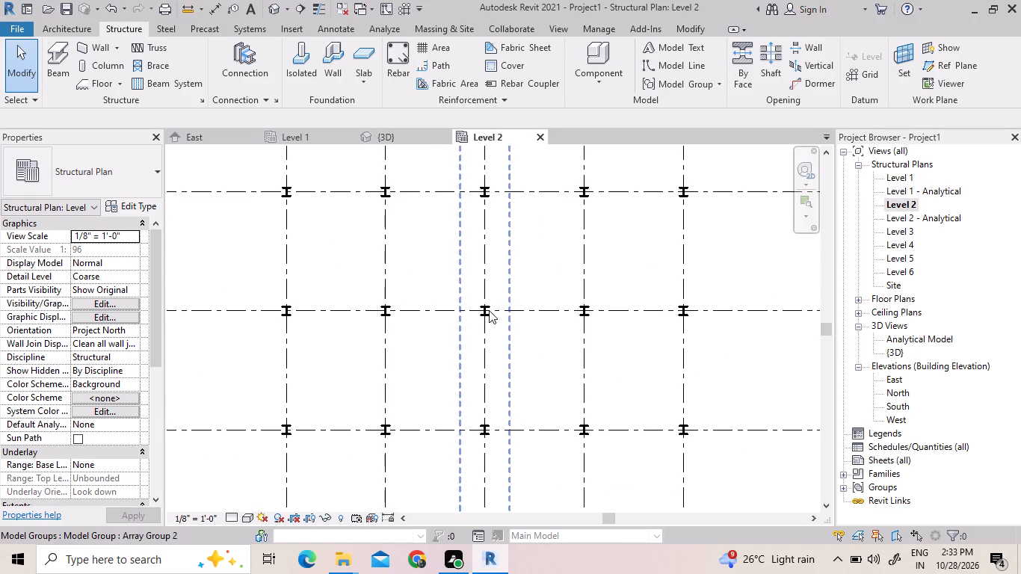
left_click(383, 138)
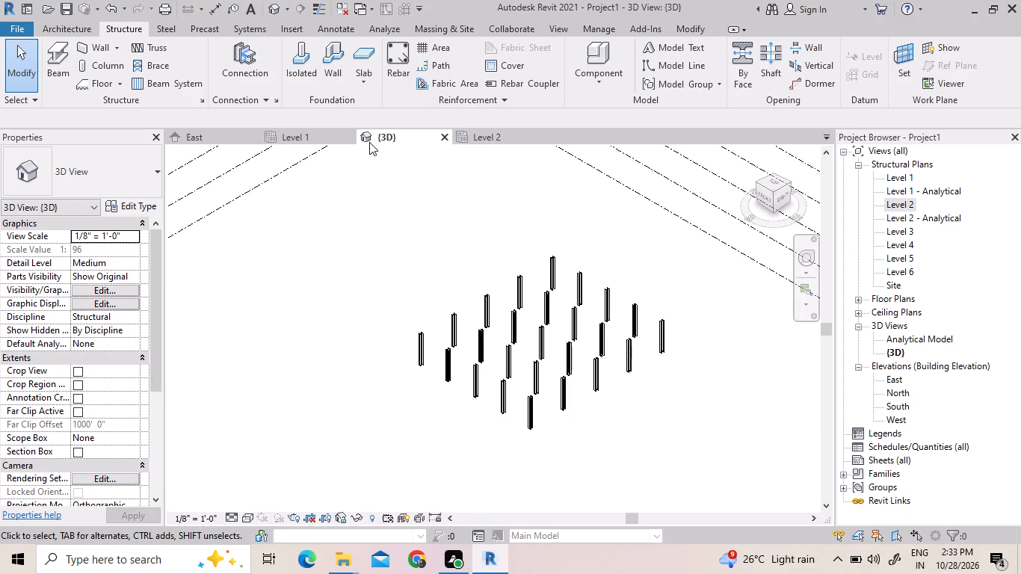
left_click(330, 136)
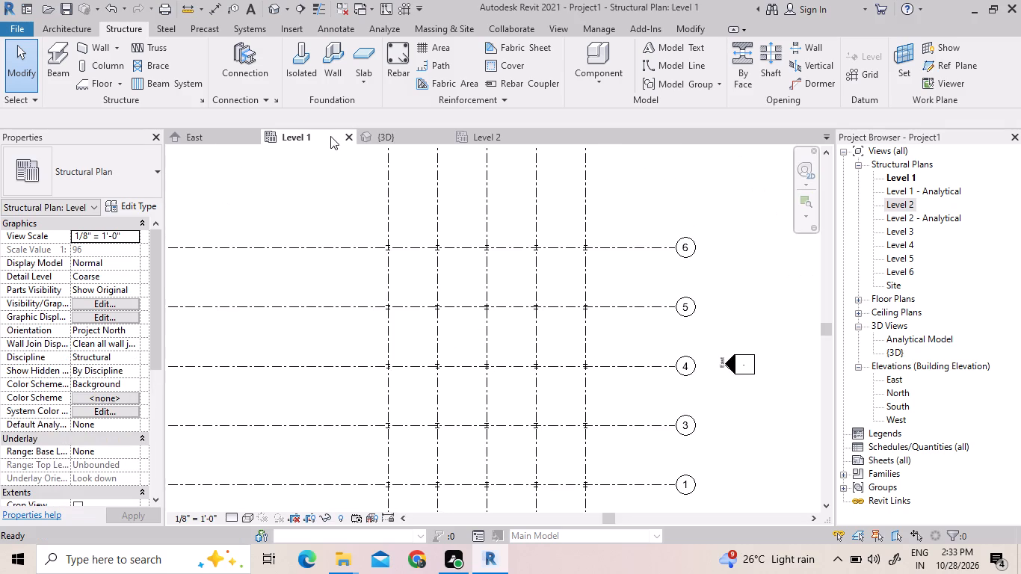
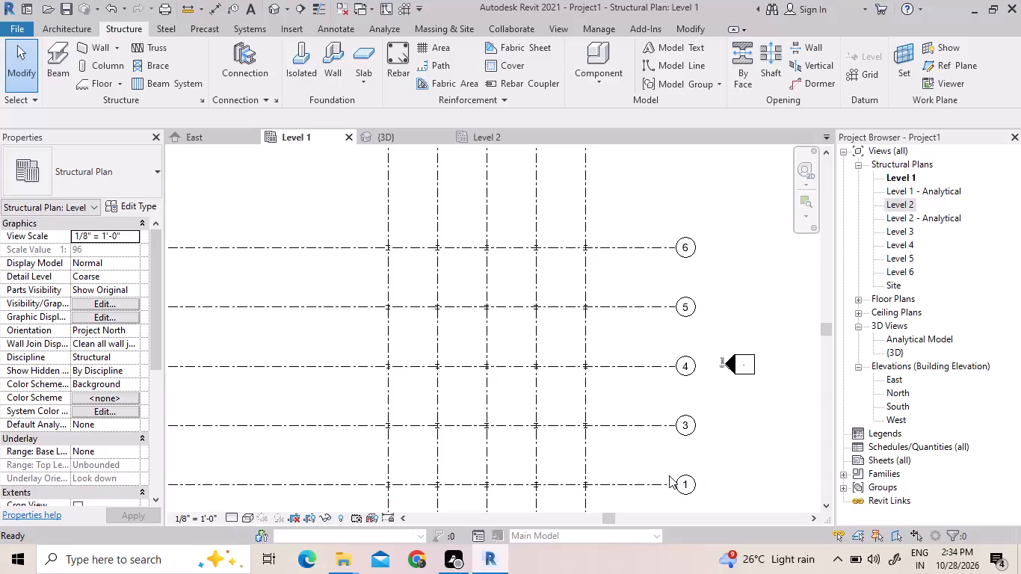
Orient the 3D view to the front, select all columns between Levels 1 and 2, and check the selection in the Level 1 structural plan.
key("Escape")
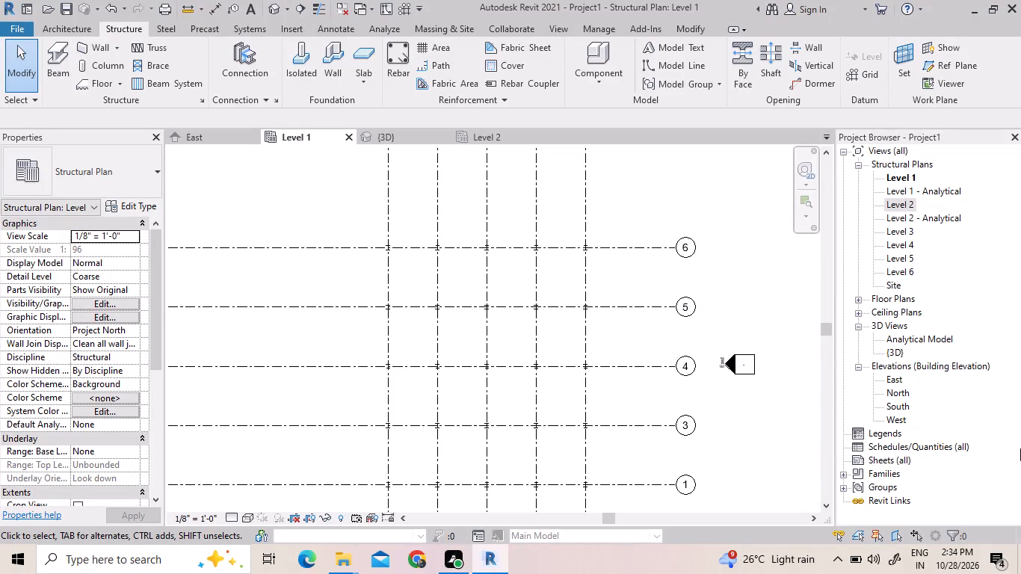
left_click(405, 139)
left_click(765, 197)
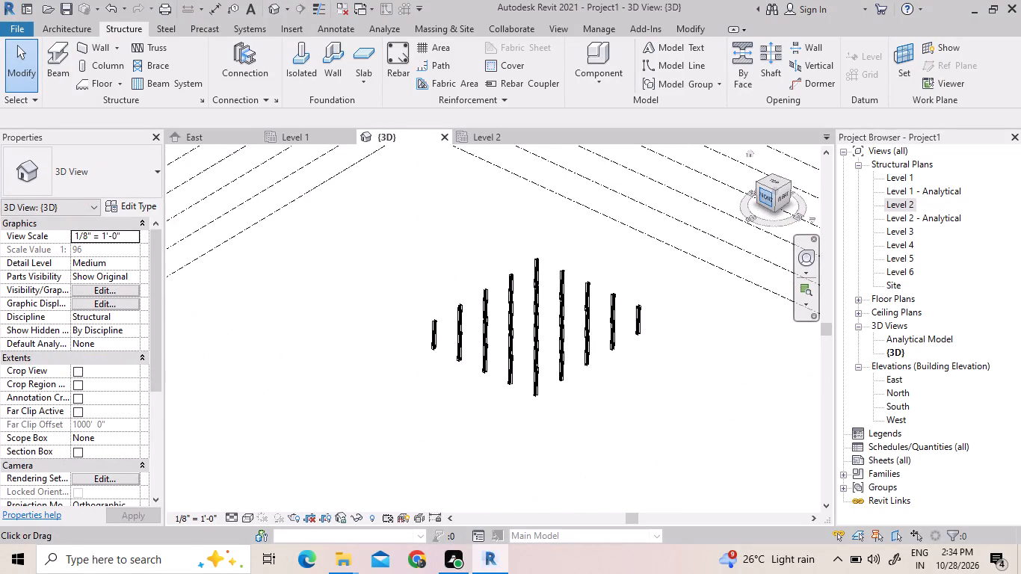
scroll(561, 365, "up", 9)
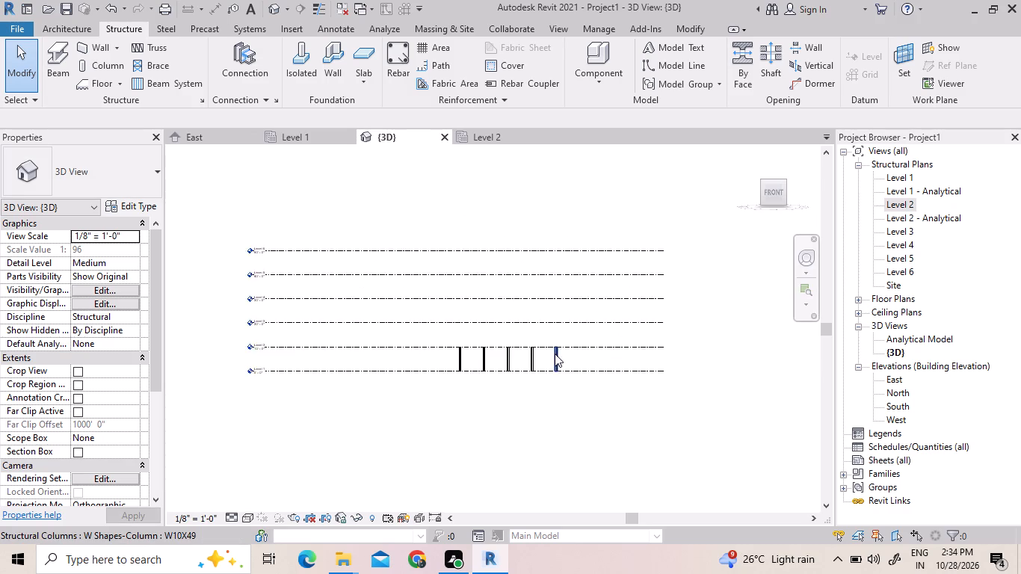
scroll(581, 361, "up", 2)
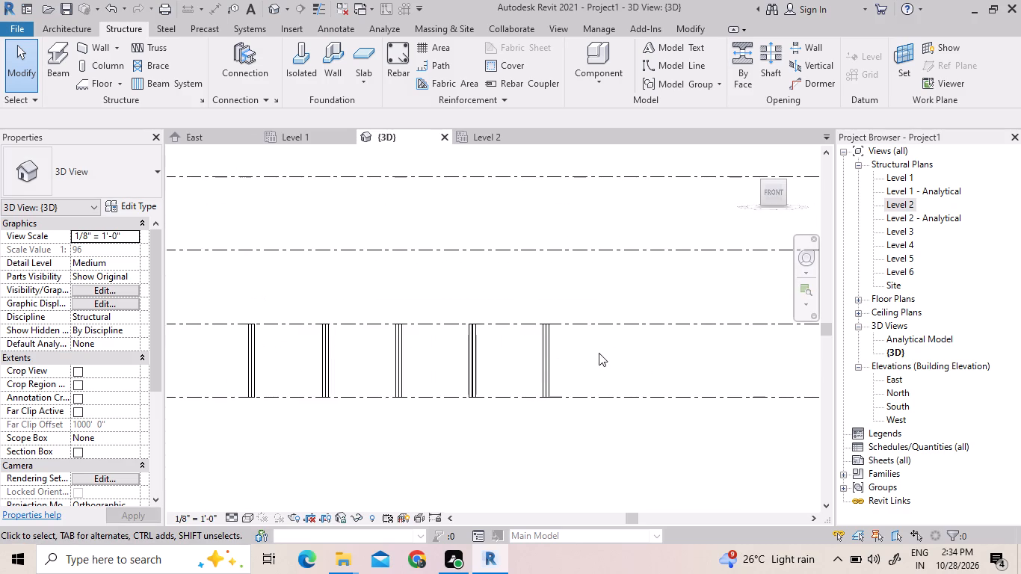
left_click_drag(599, 353, 235, 365)
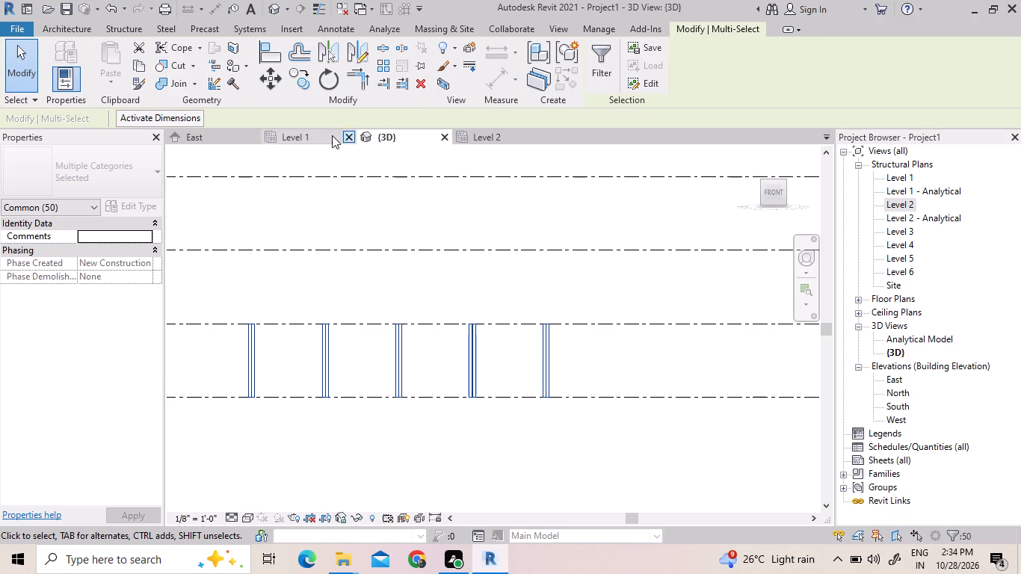
left_click(313, 134)
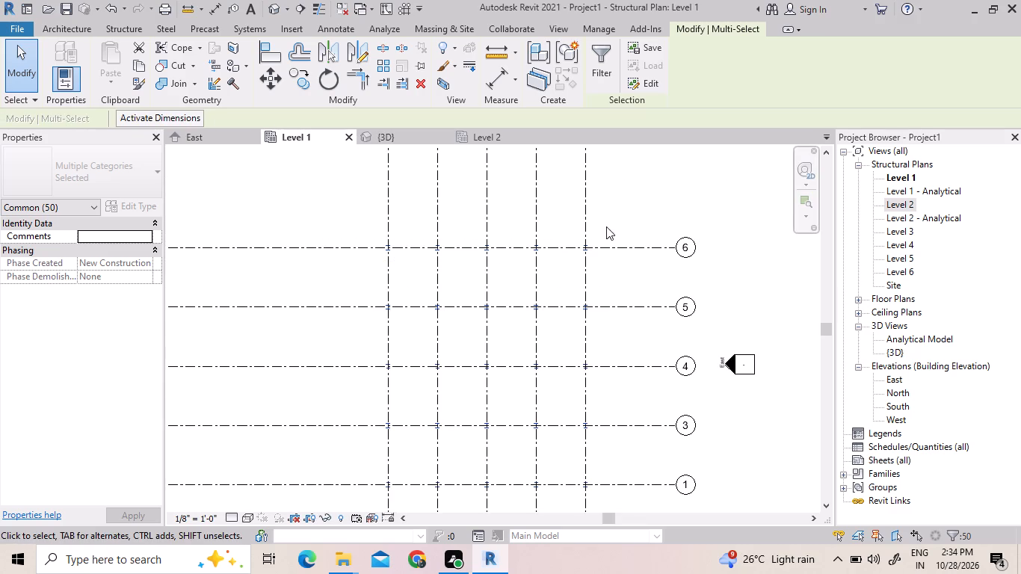
left_click(633, 200)
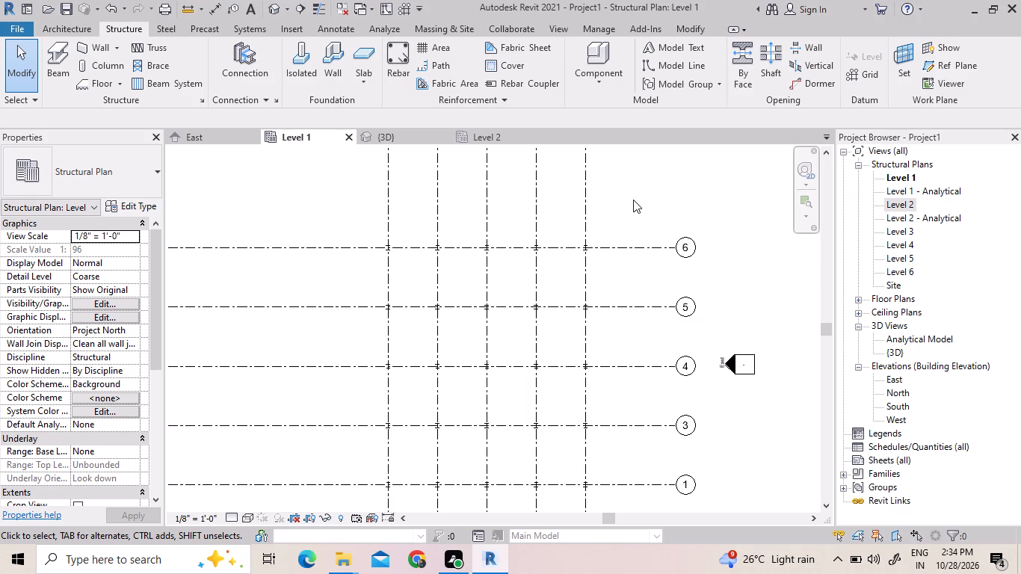
Examine the columns at the grid intersections and the grid line 6 array group in the Level 1 structural plan.
scroll(587, 277, "up", 3)
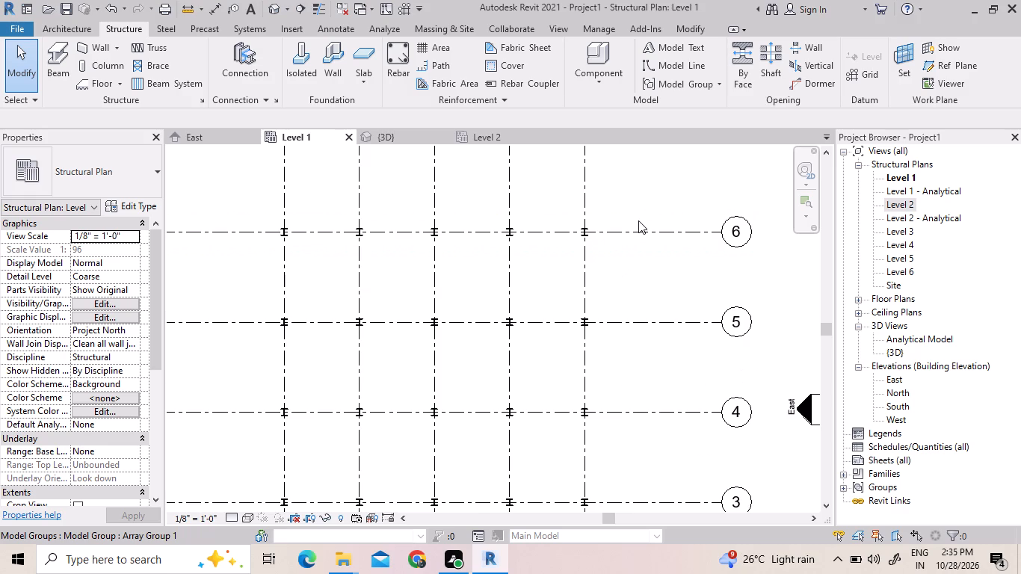
scroll(625, 224, "down", 3)
left_click(611, 231)
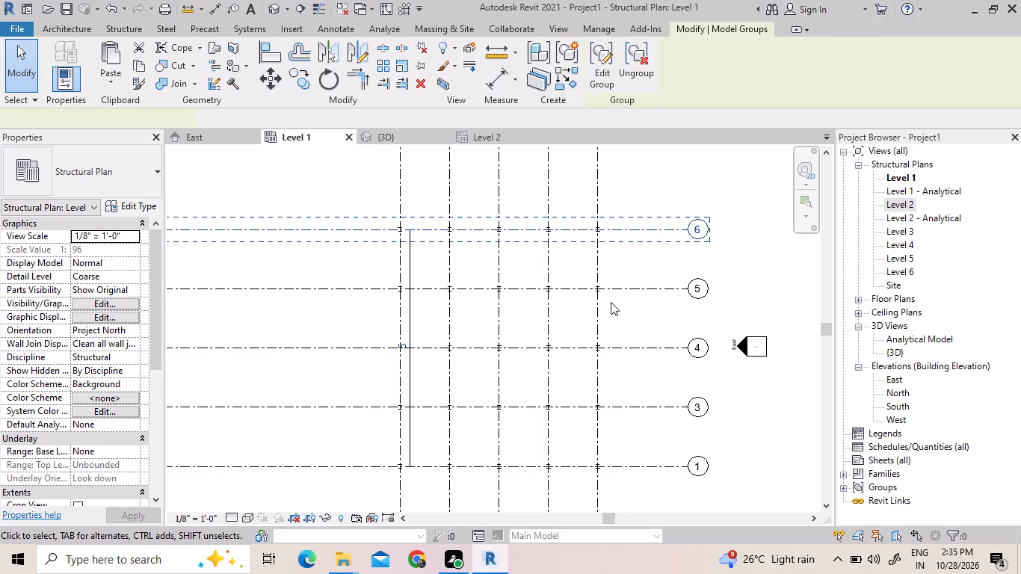
left_click(637, 261)
scroll(629, 259, "up", 2)
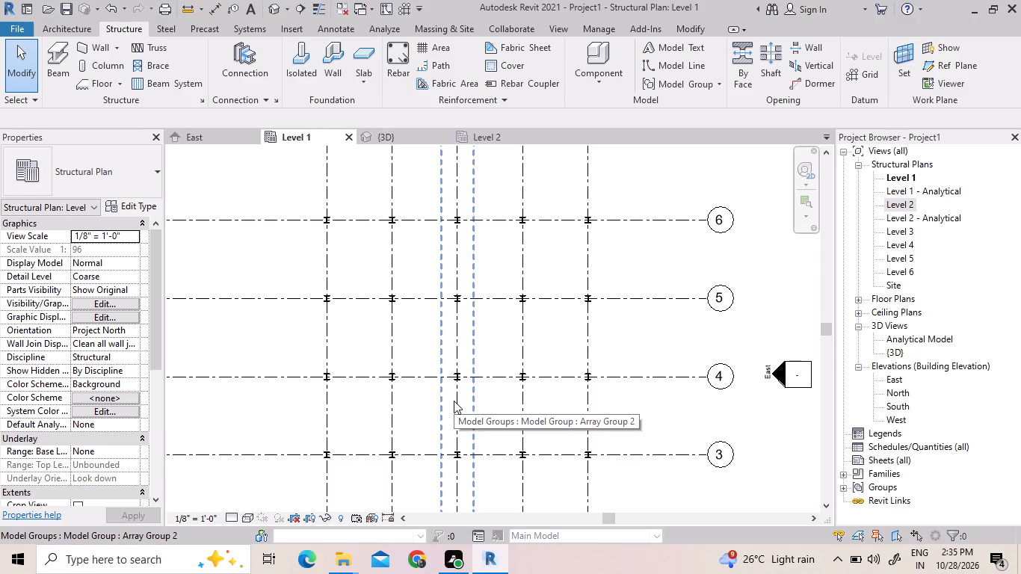
key("Escape")
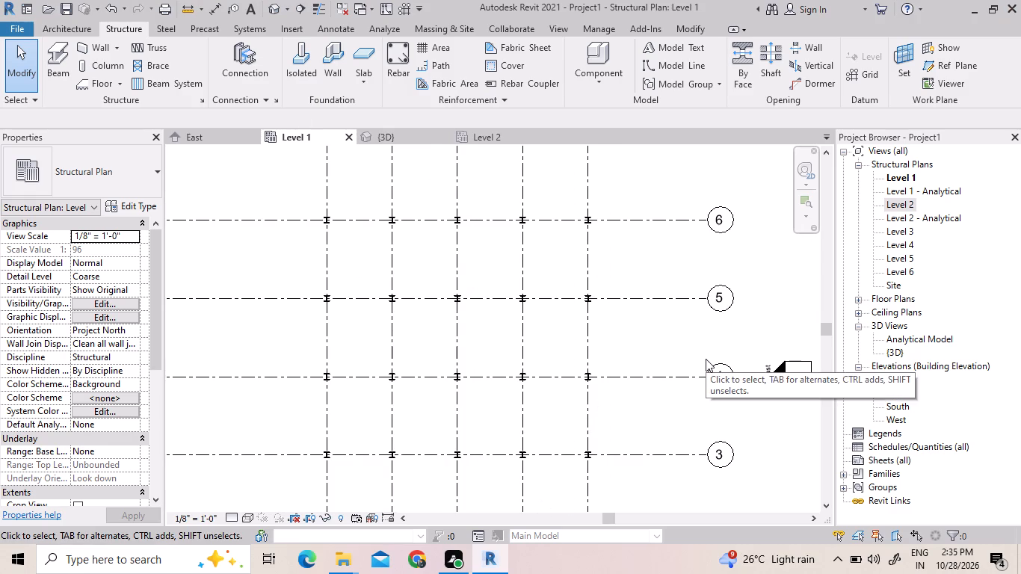
scroll(457, 286, "down", 4)
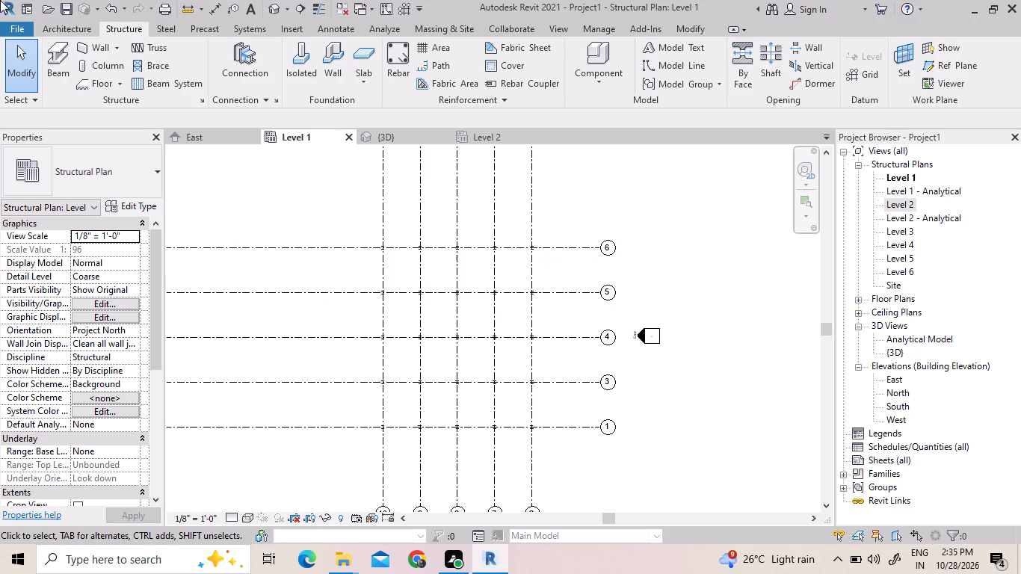
left_click(635, 215)
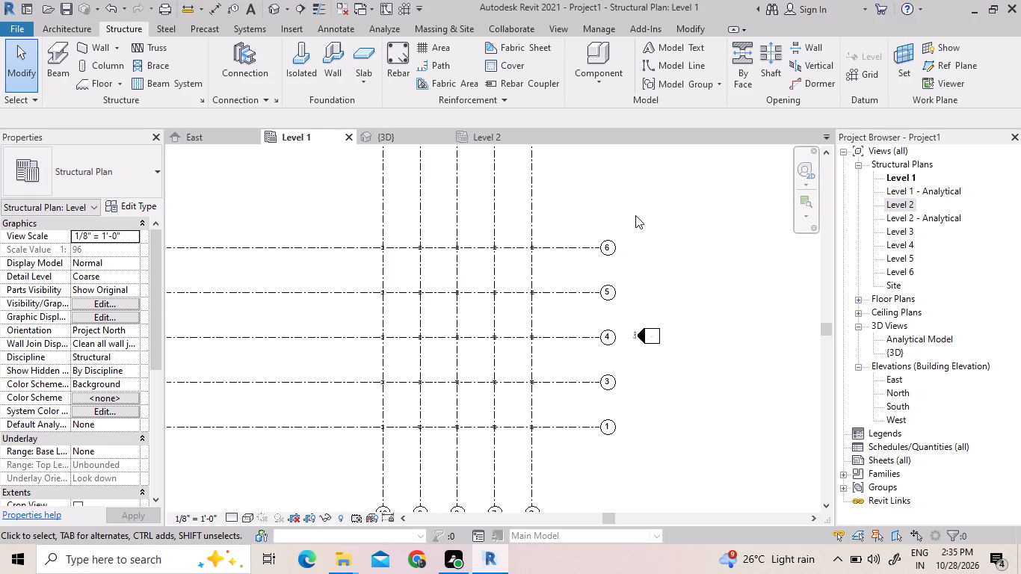
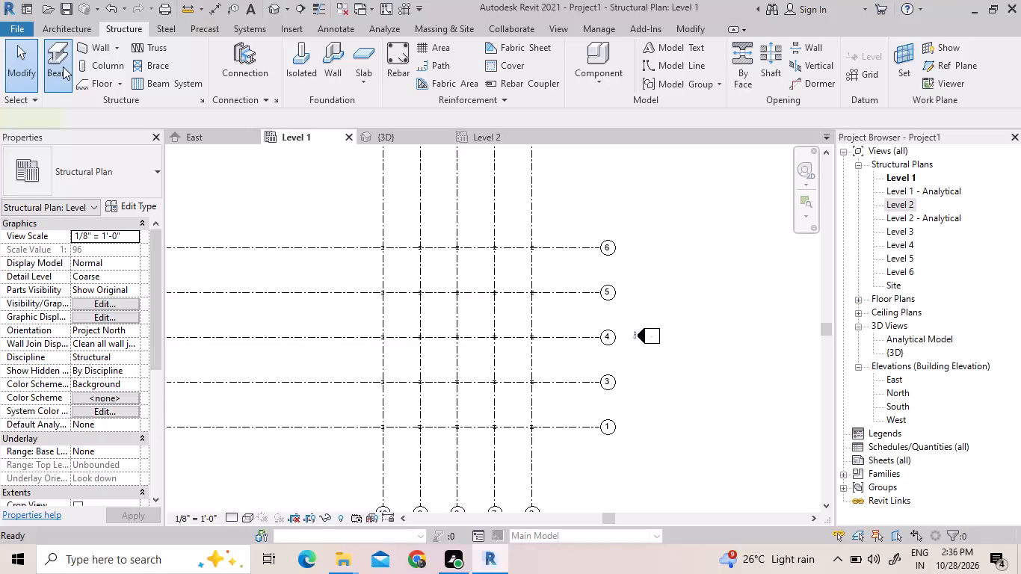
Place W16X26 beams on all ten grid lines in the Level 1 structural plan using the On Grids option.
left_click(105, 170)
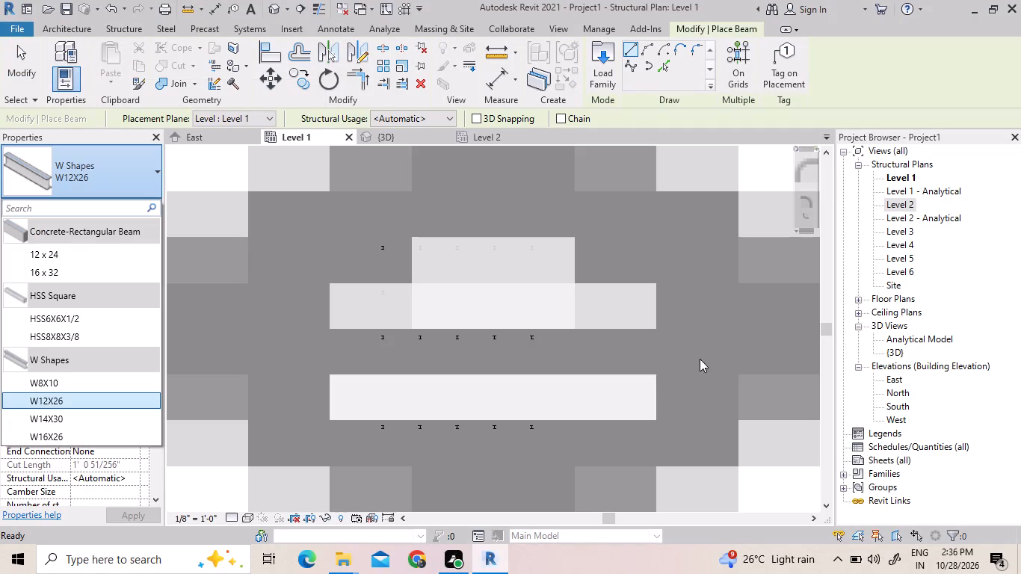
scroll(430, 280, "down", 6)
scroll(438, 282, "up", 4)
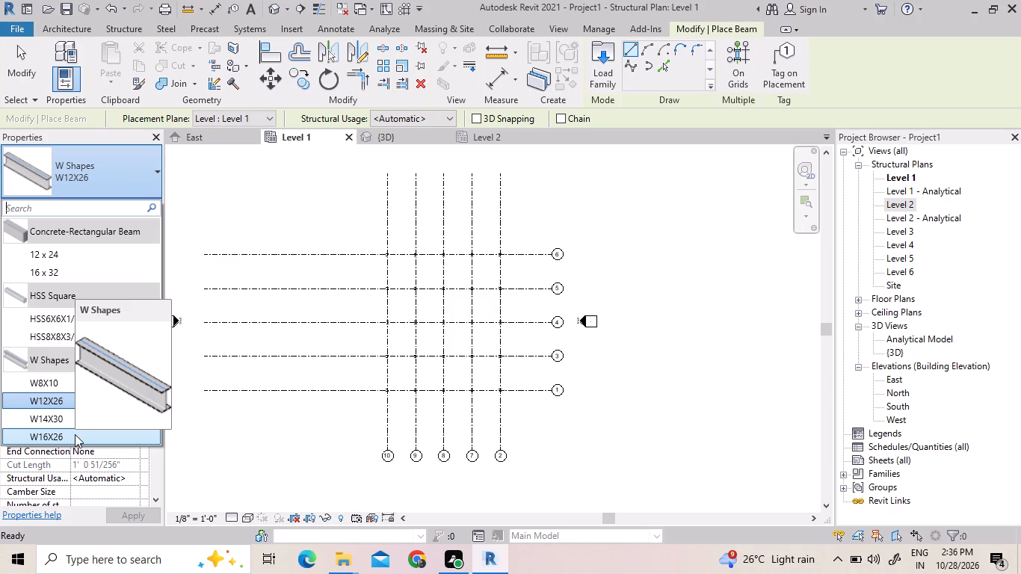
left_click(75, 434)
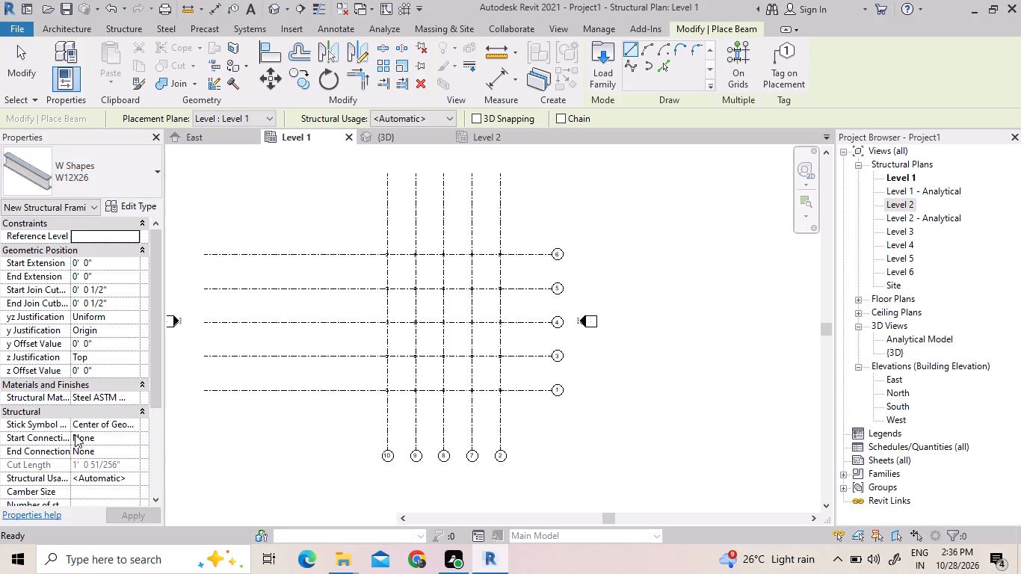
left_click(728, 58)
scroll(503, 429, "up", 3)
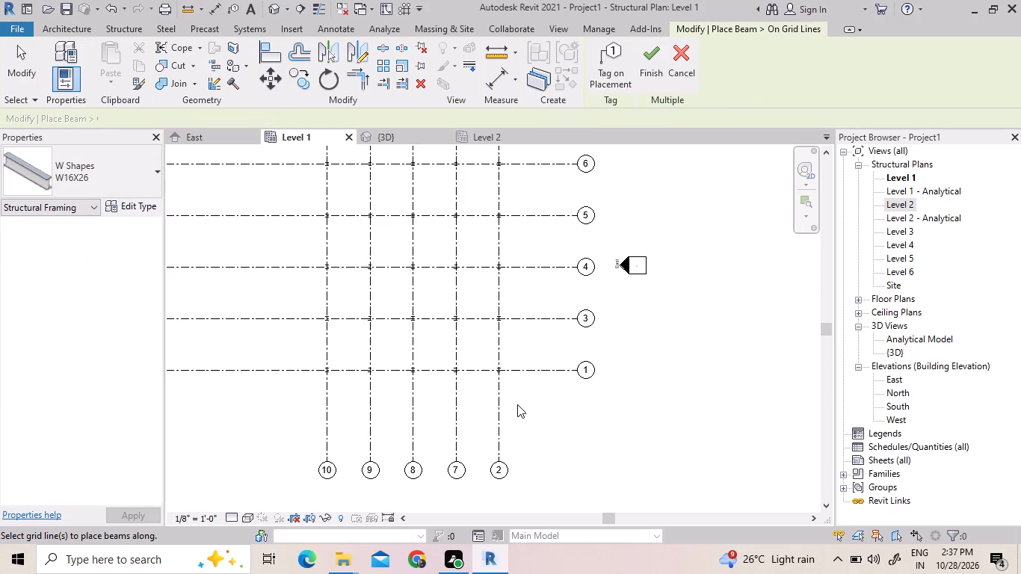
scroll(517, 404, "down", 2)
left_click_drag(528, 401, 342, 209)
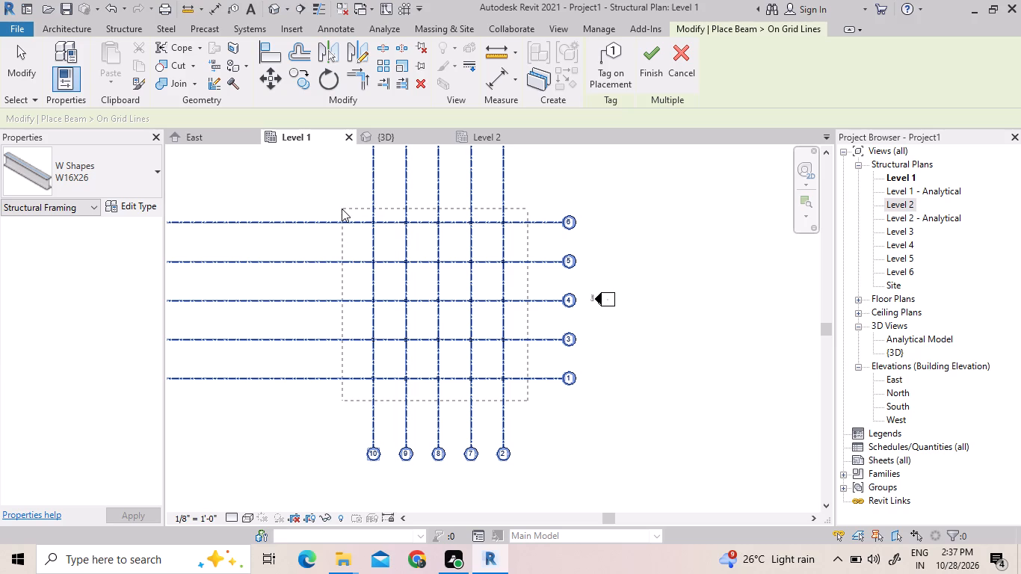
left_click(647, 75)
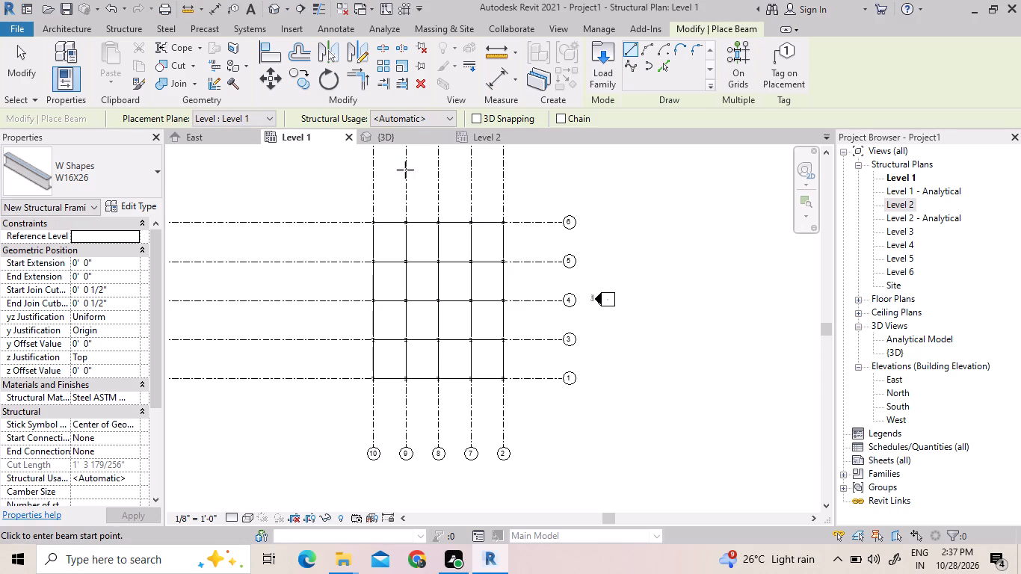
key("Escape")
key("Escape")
Check in the 3D view where the new beams sit relative to the columns and levels.
left_click(401, 141)
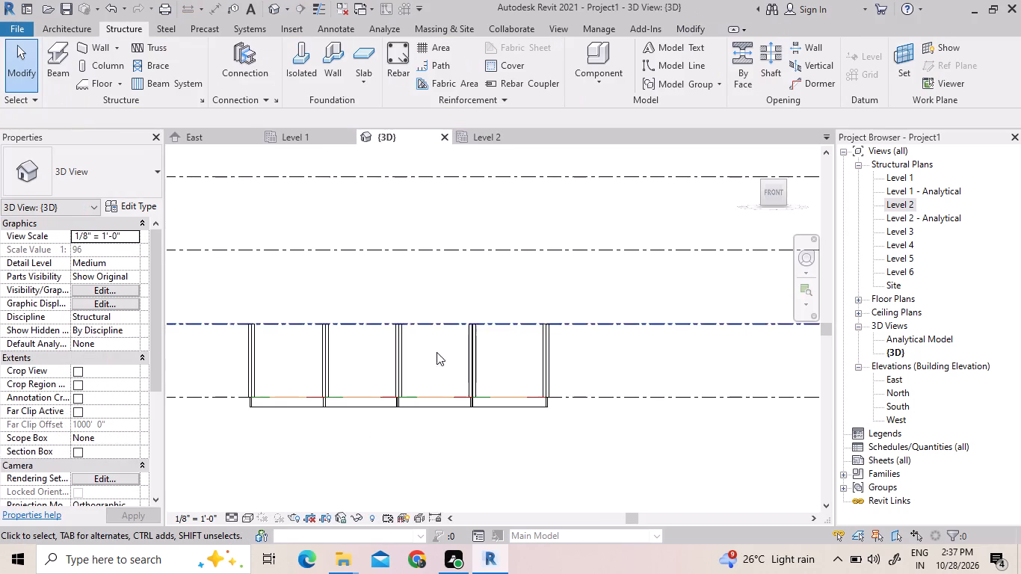
scroll(589, 386, "down", 3)
scroll(595, 401, "up", 2)
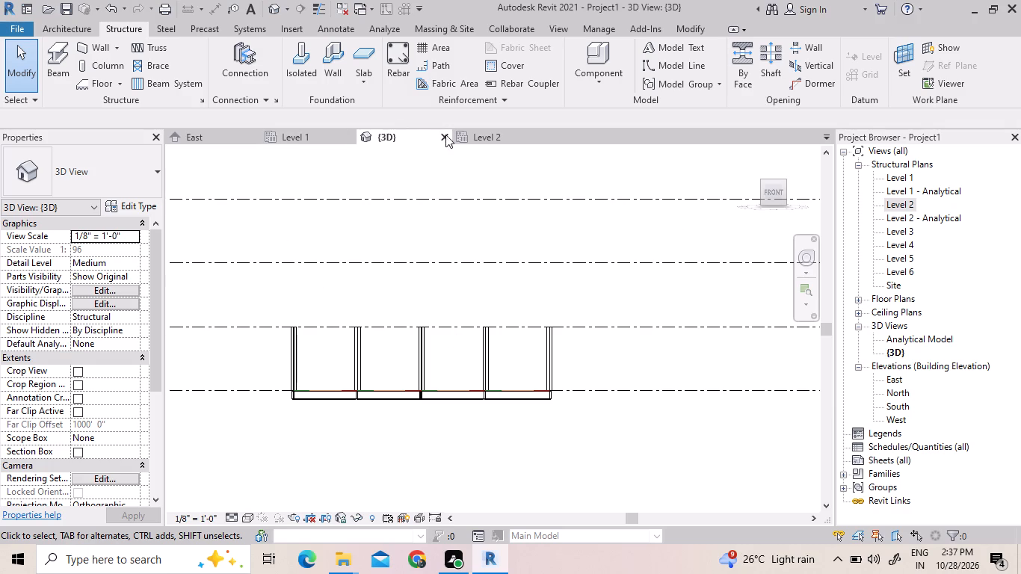
left_click(271, 9)
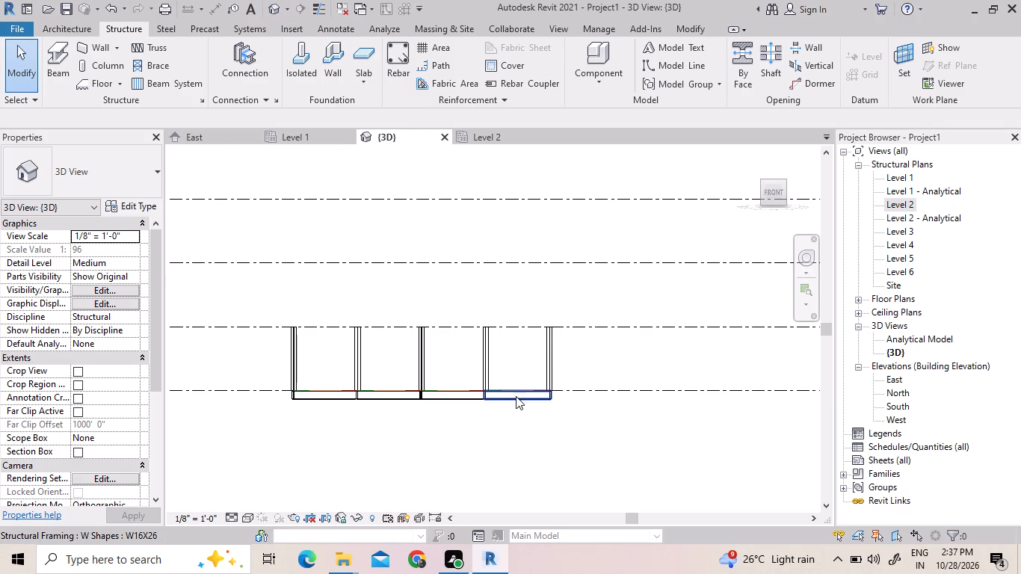
left_click(274, 12)
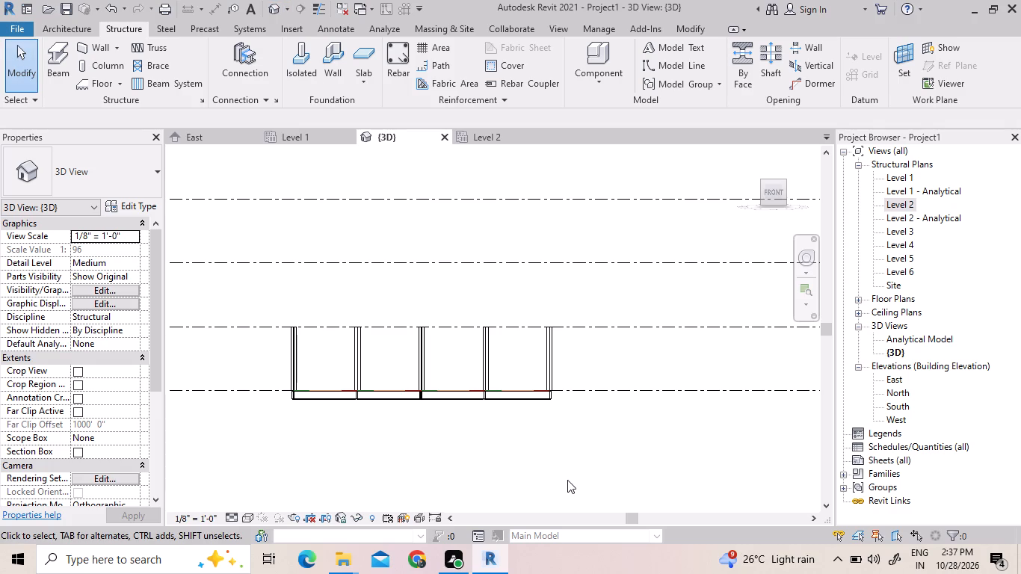
scroll(567, 480, "down", 1)
middle_click_drag(537, 483, 487, 491, "shift")
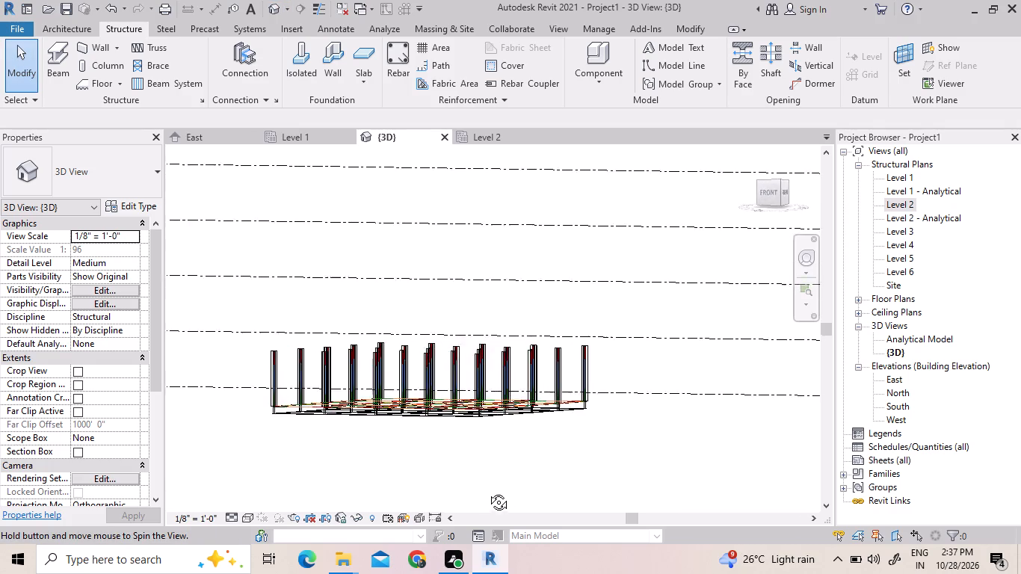
middle_click_drag(487, 491, 461, 504, "shift")
scroll(500, 436, "up", 4)
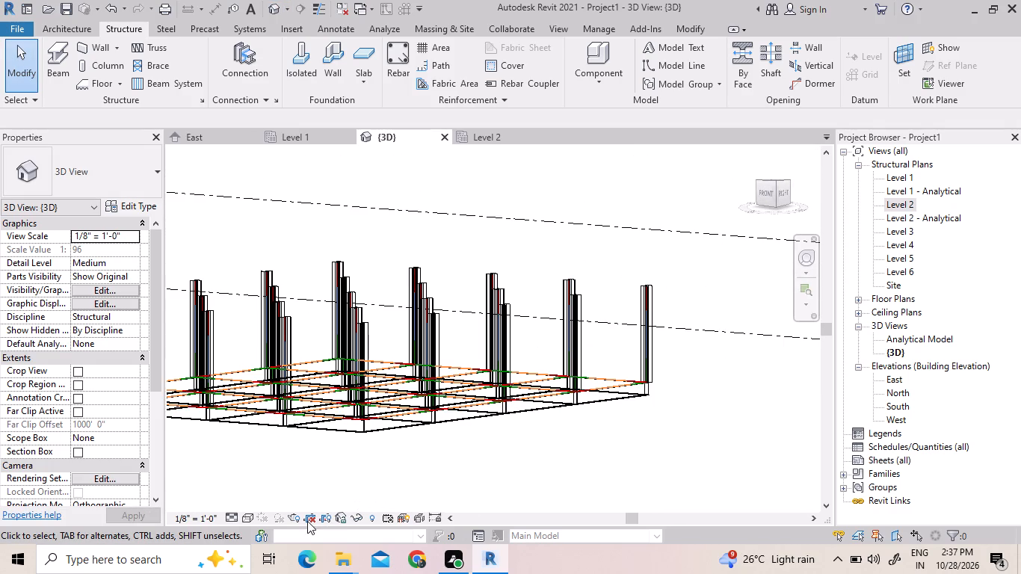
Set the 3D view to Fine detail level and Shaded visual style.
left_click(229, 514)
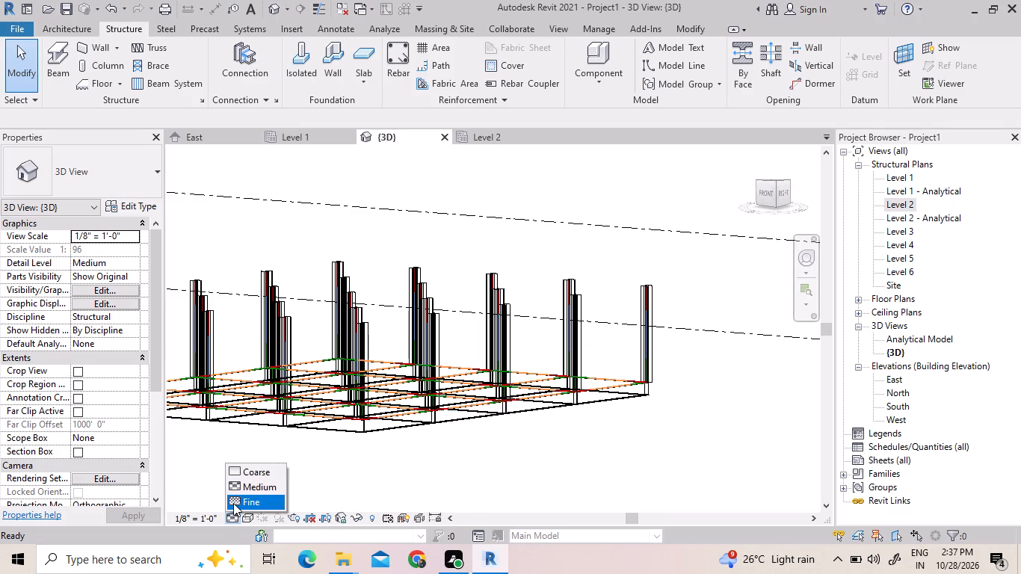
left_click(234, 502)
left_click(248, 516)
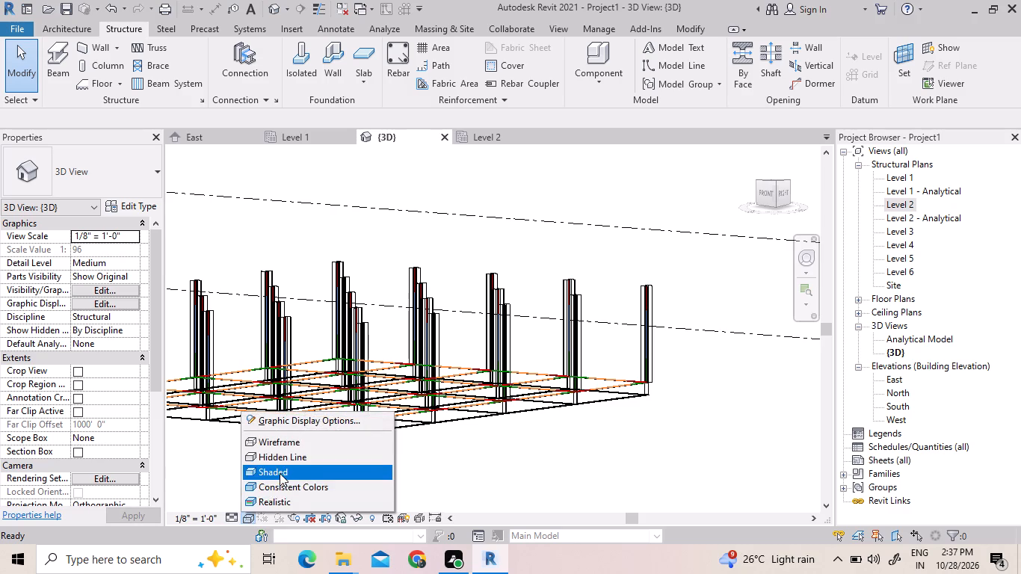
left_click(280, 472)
Select all W16X26 beams visible in the 3D view and inspect their level constraints and type properties.
scroll(561, 422, "down", 2)
middle_click_drag(571, 424, 572, 425, "shift")
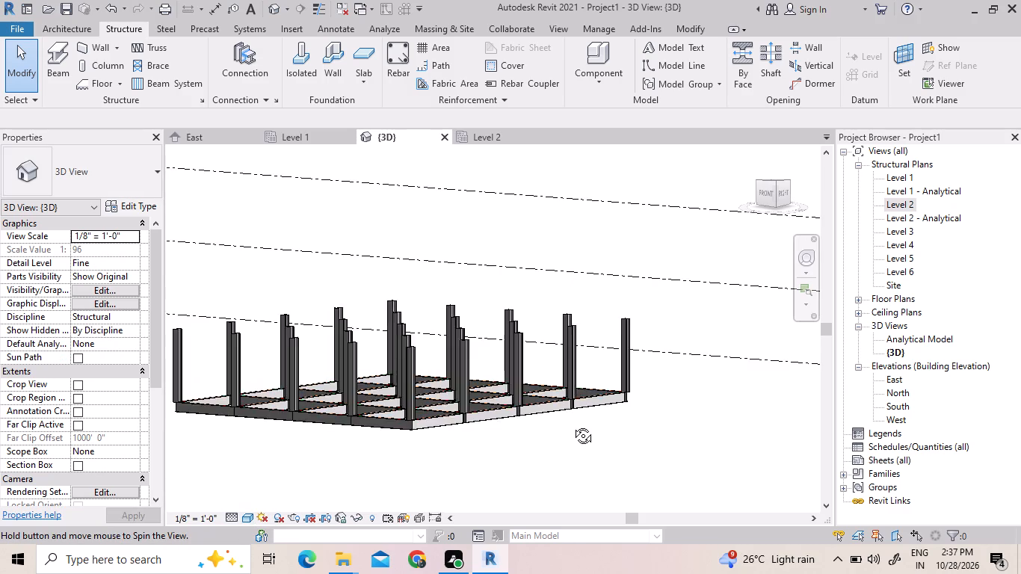
middle_click_drag(572, 425, 513, 460, "shift")
scroll(528, 452, "up", 3)
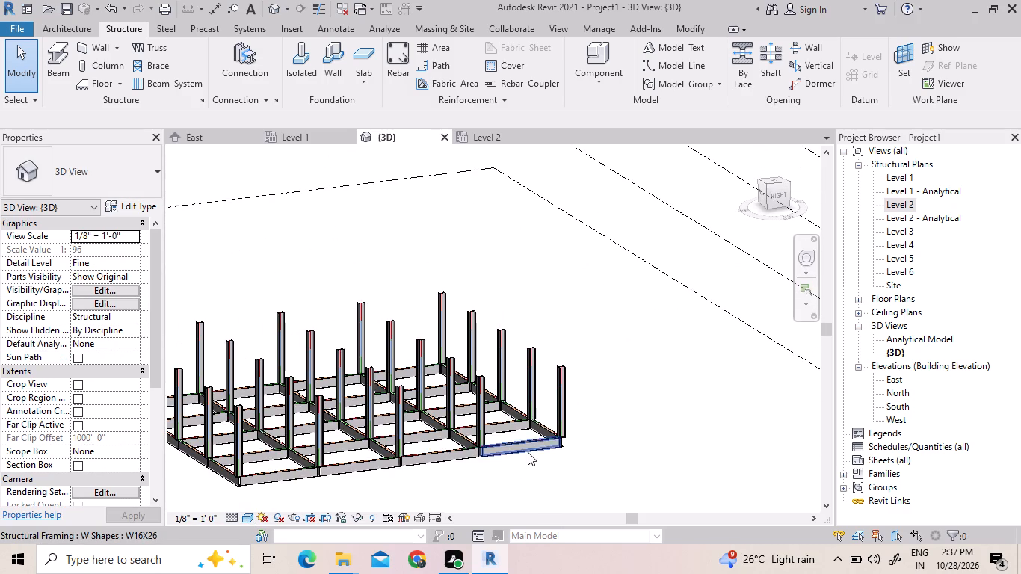
scroll(528, 452, "up", 2)
left_click(531, 445)
right_click(531, 445)
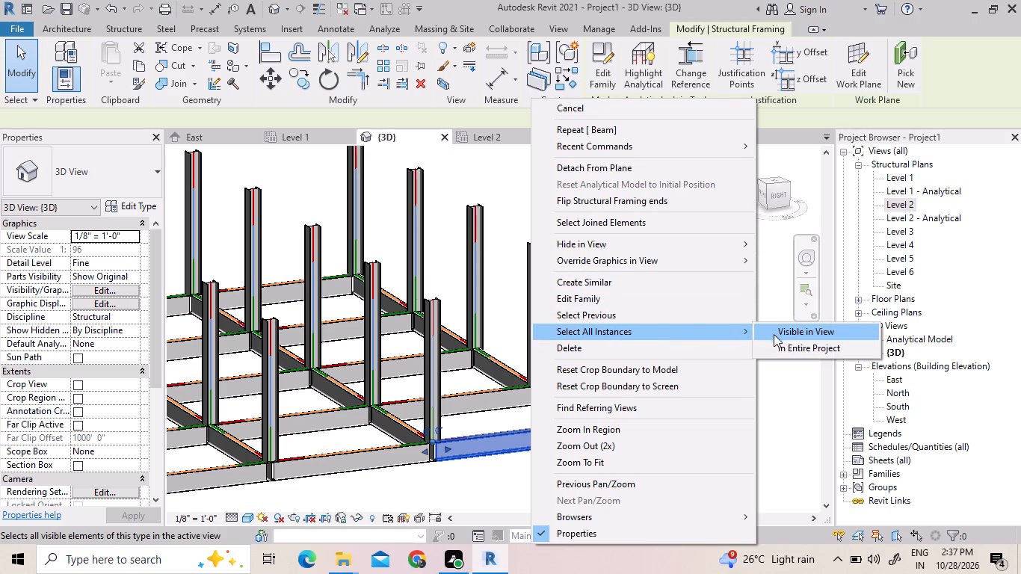
left_click(784, 331)
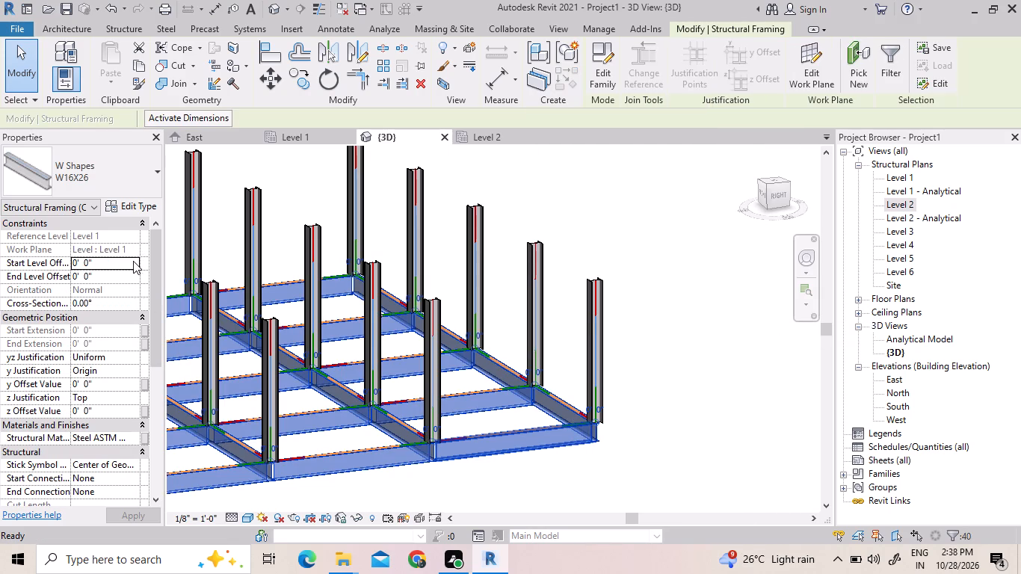
left_click(133, 262)
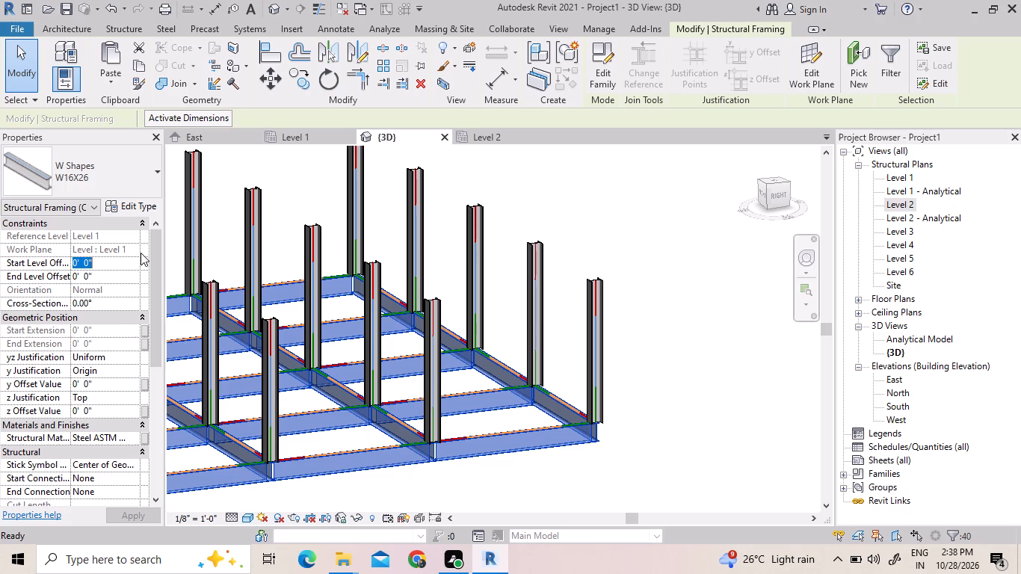
left_click(141, 253)
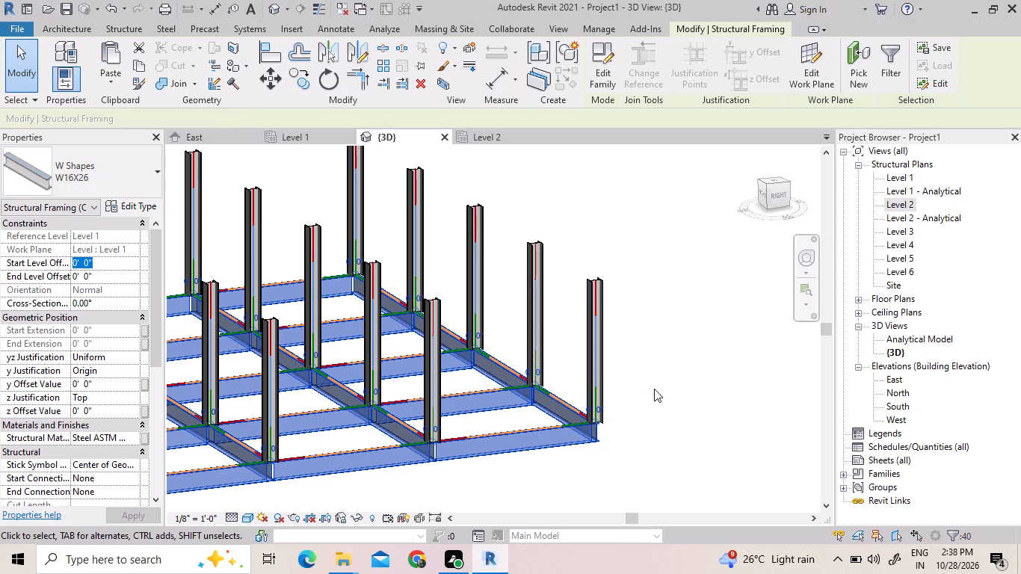
left_click(143, 209)
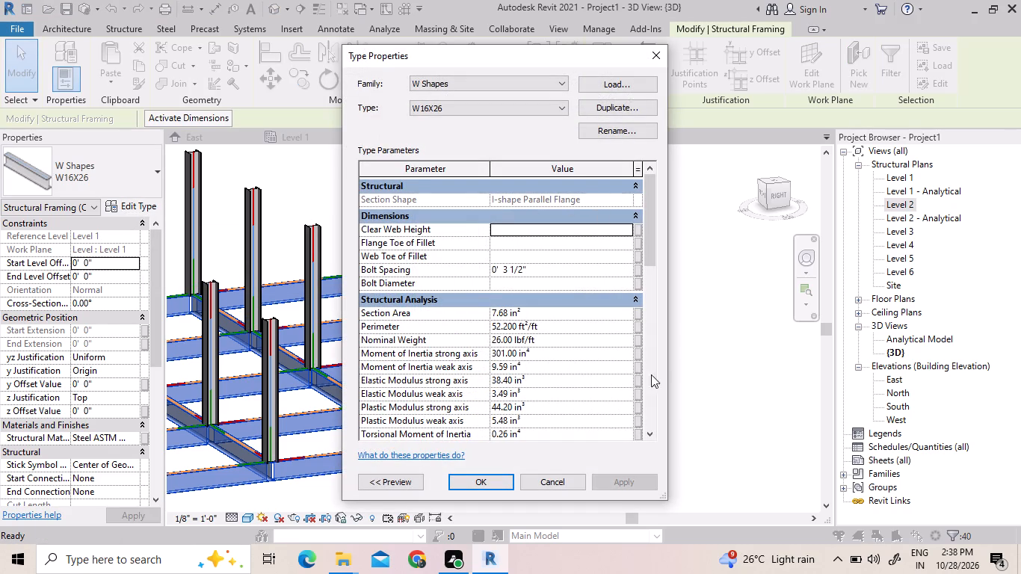
left_click(650, 56)
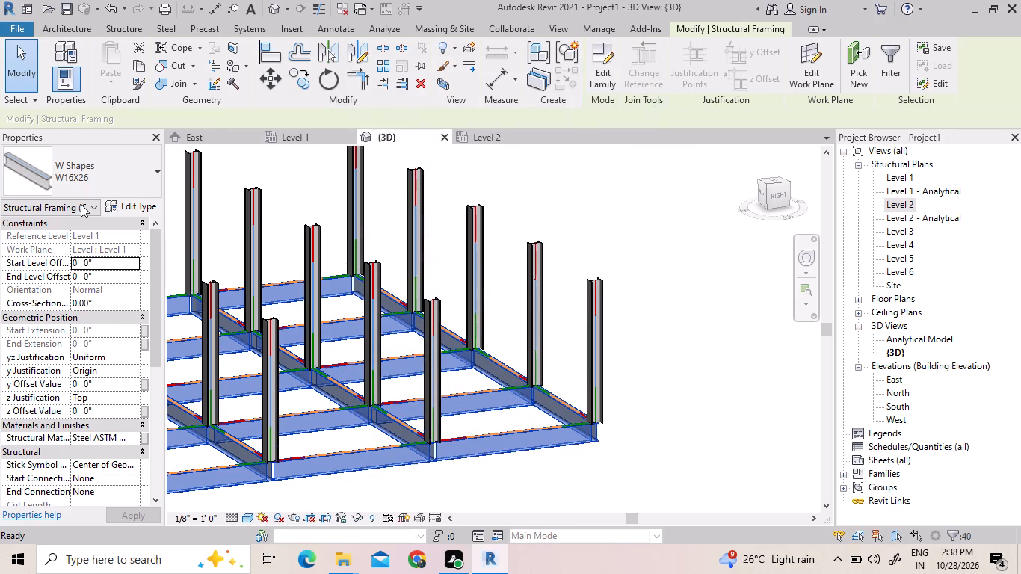
left_click(130, 251)
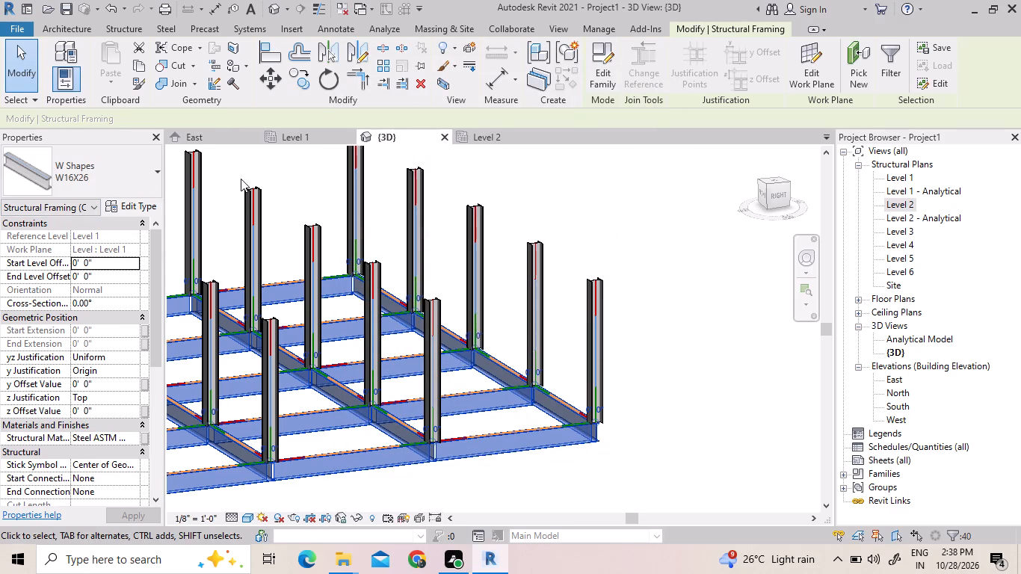
left_click(608, 224)
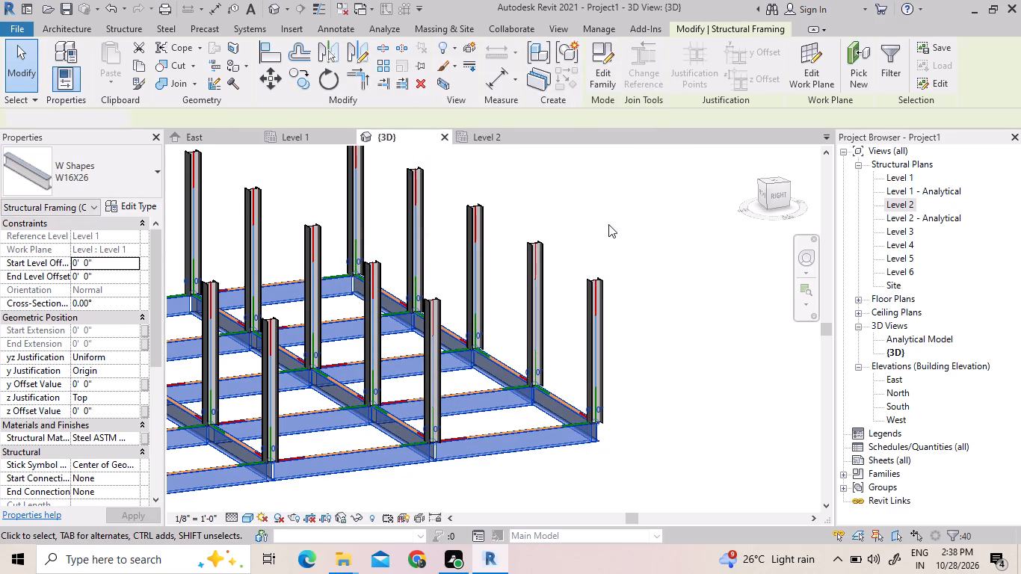
Examine the connection between the W16X26 beams and the base of the corner column in the 3D view.
scroll(647, 250, "down", 2)
scroll(612, 360, "up", 4)
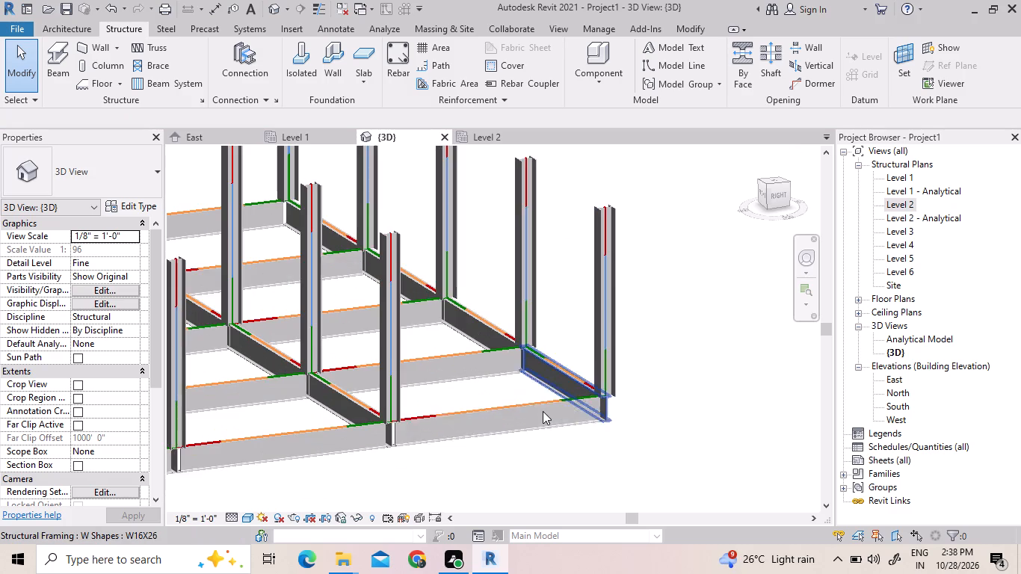
left_click(543, 411)
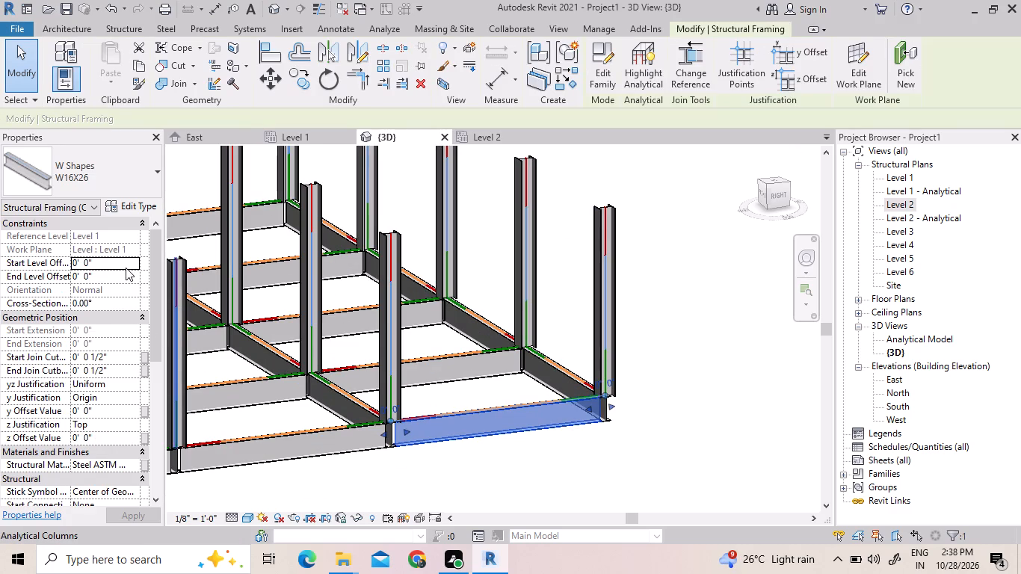
left_click(708, 407)
scroll(607, 406, "up", 10)
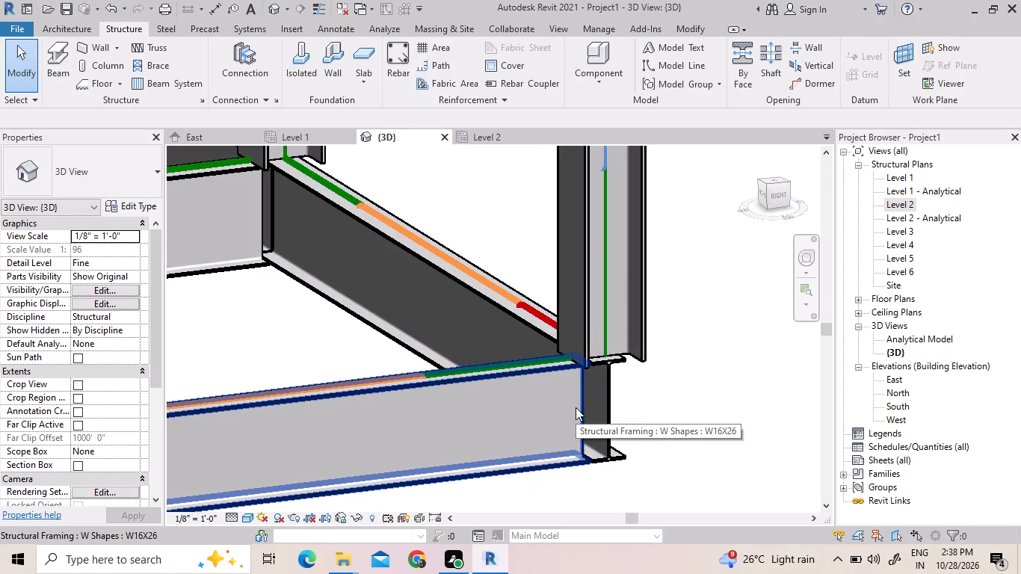
scroll(616, 277, "up", 2)
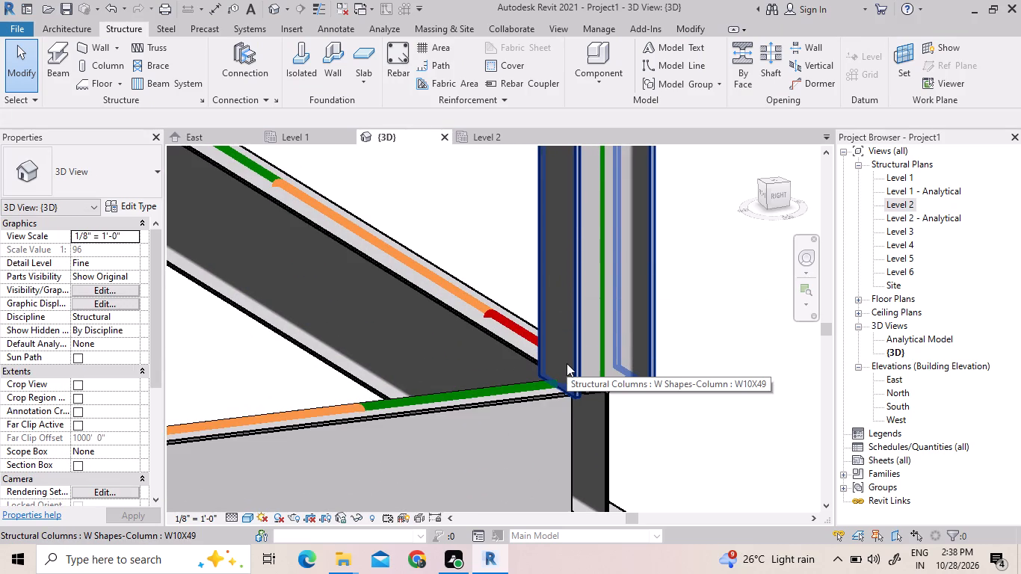
scroll(614, 342, "down", 4)
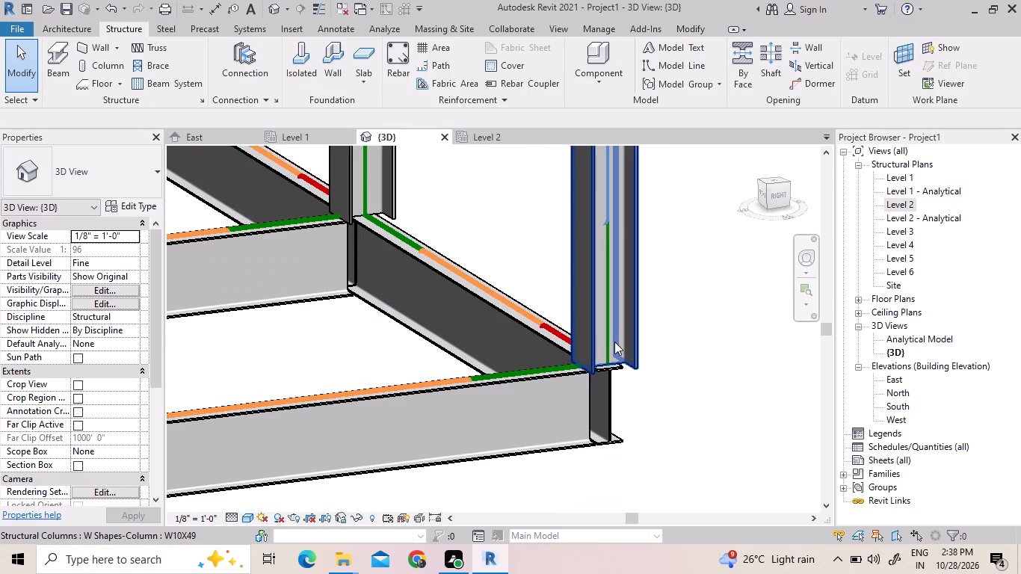
scroll(615, 405, "up", 6)
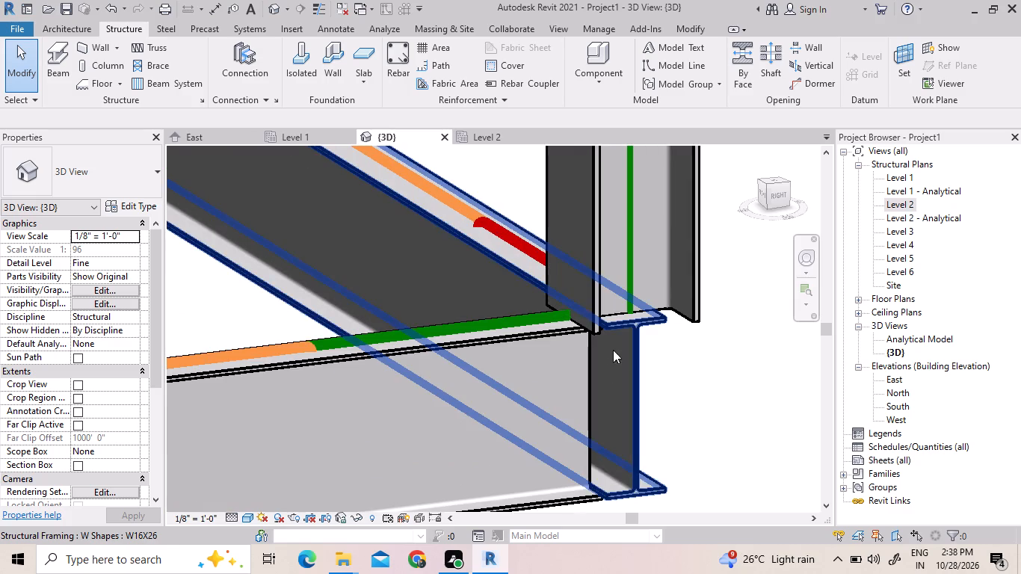
scroll(623, 303, "down", 5)
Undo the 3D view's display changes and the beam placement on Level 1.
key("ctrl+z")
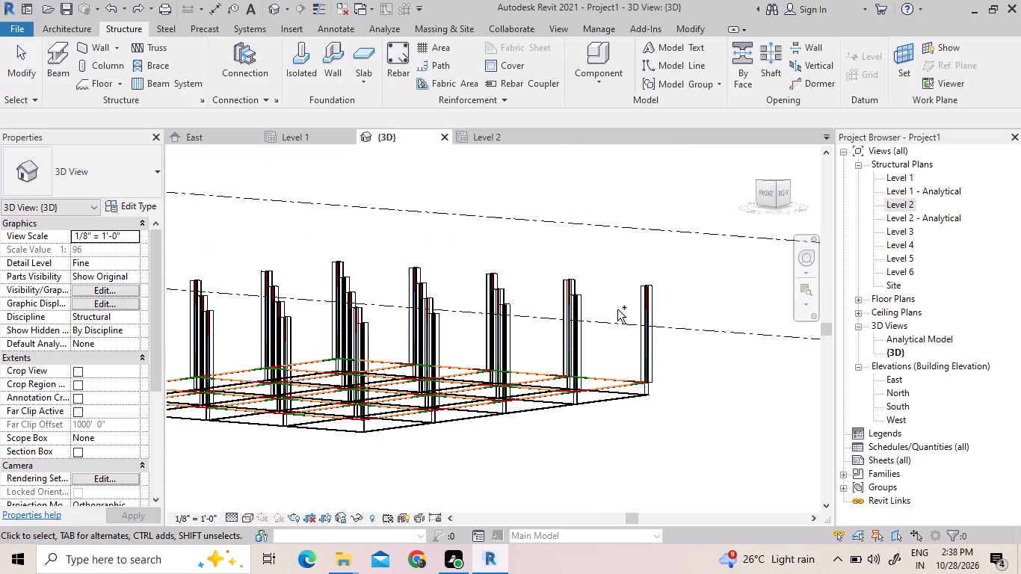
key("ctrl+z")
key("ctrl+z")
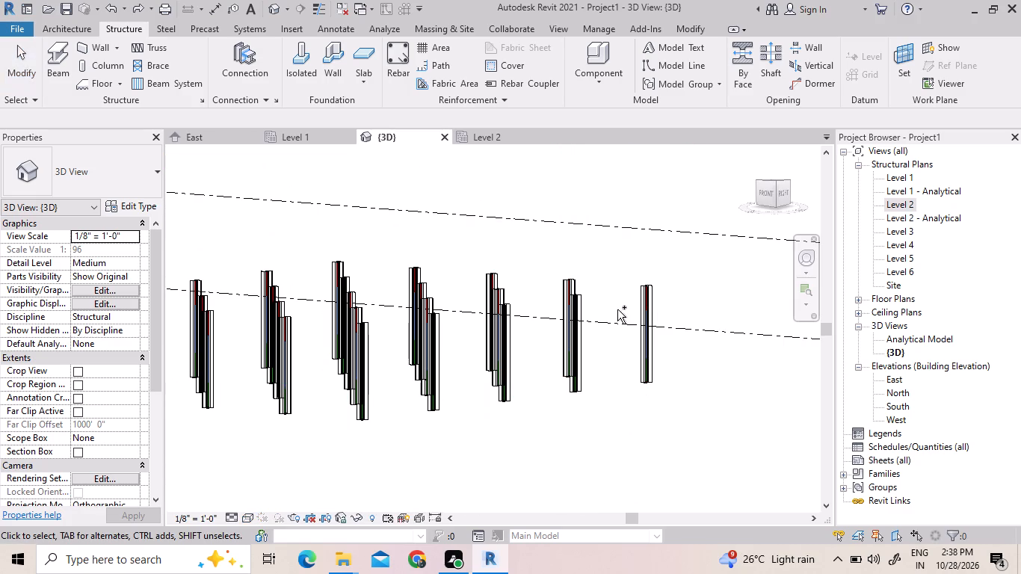
Place W16X26 beams along all ten grid lines on Level 2 using the On Grids option.
left_click(492, 136)
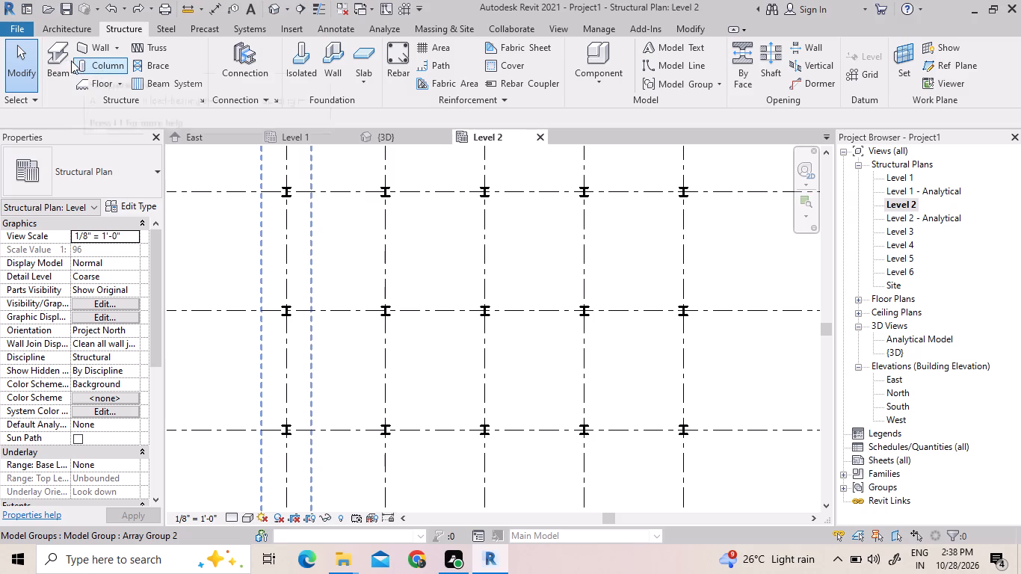
left_click(61, 62)
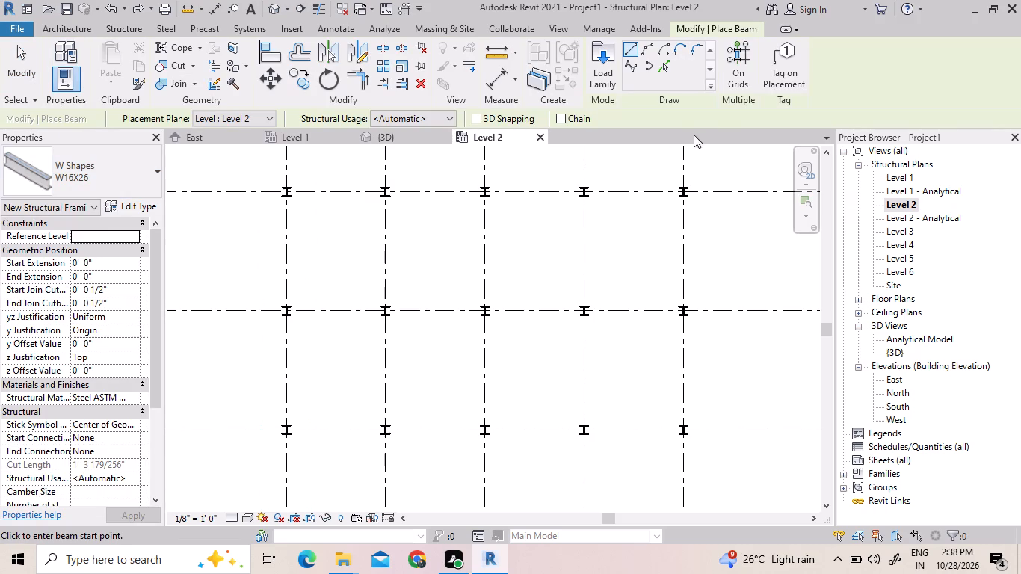
left_click(735, 72)
scroll(627, 355, "down", 7)
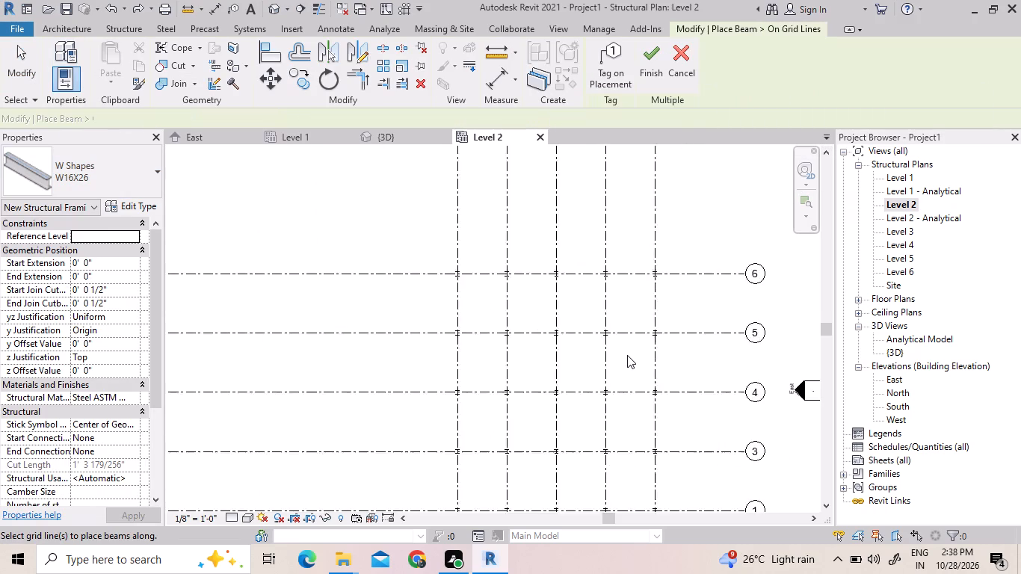
left_click_drag(667, 487, 485, 283)
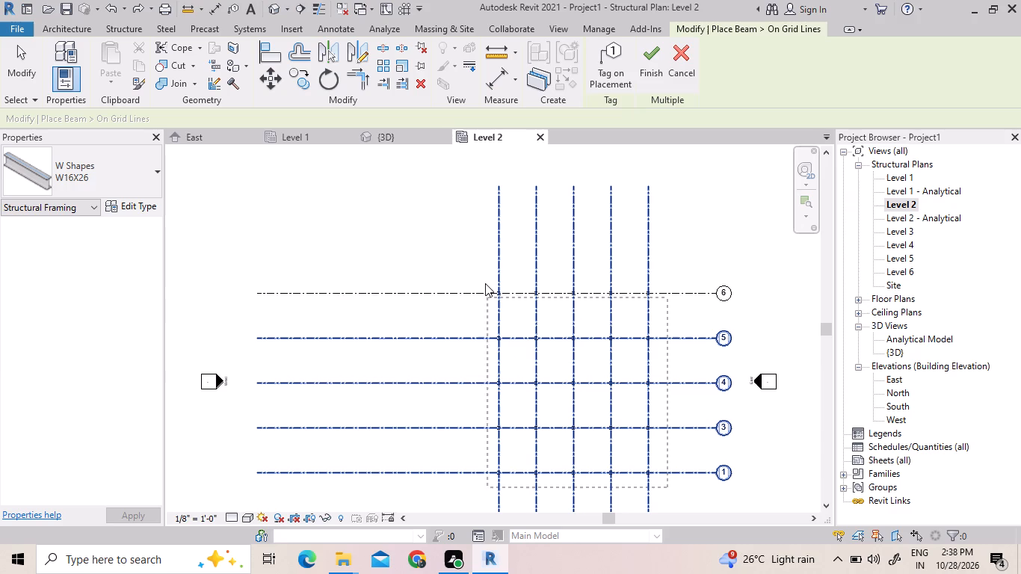
left_click_drag(485, 283, 484, 272)
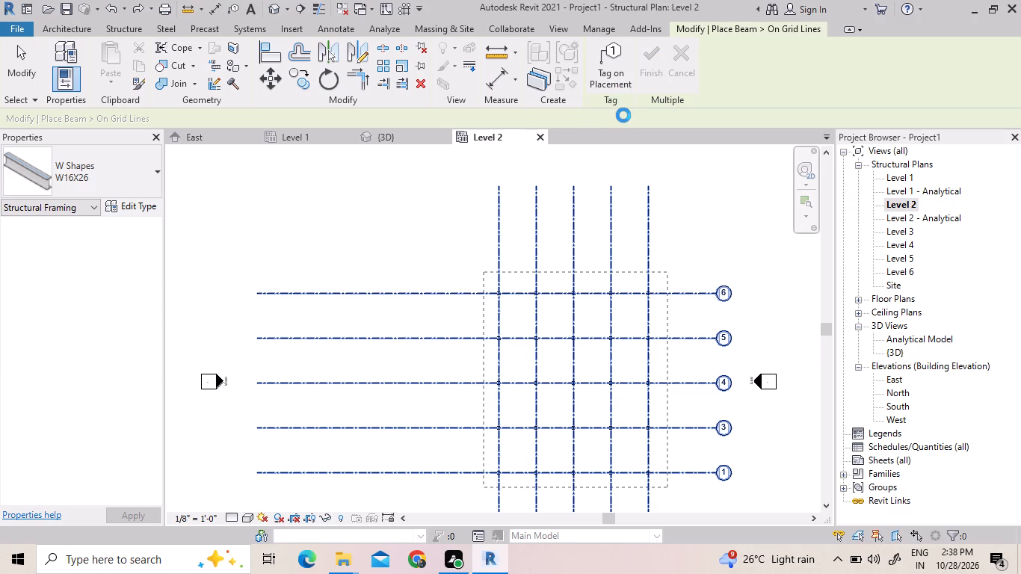
left_click(647, 67)
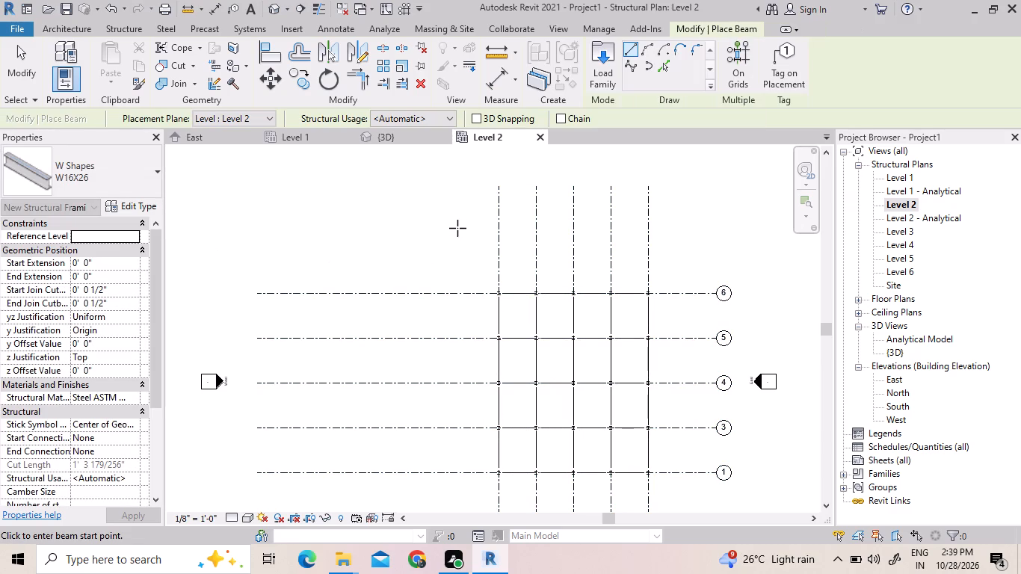
left_click(400, 139)
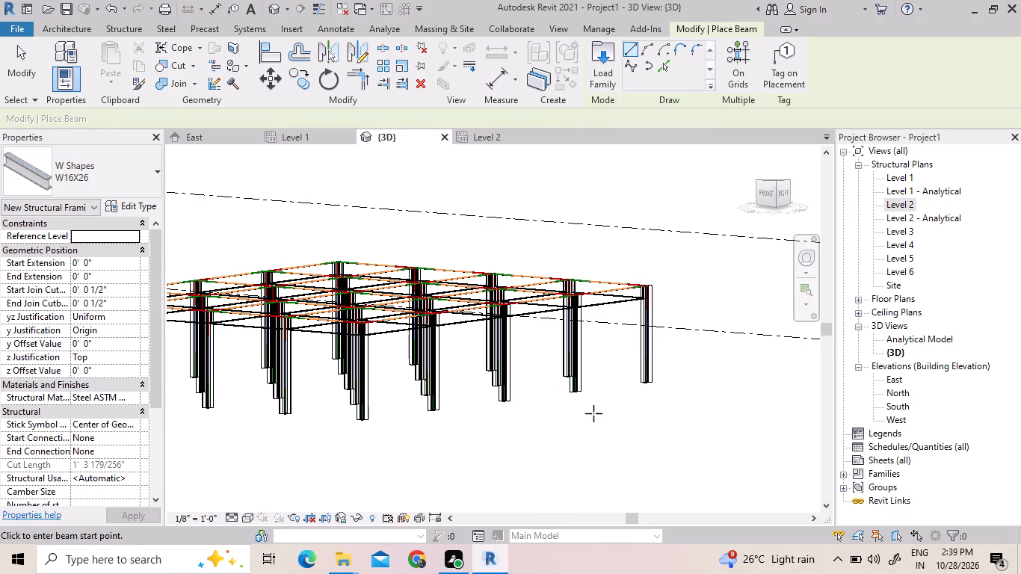
key("Escape")
Set the 3D view to Fine detail level and Shaded visual style, and view the whole frame from a corner.
scroll(587, 418, "down", 4)
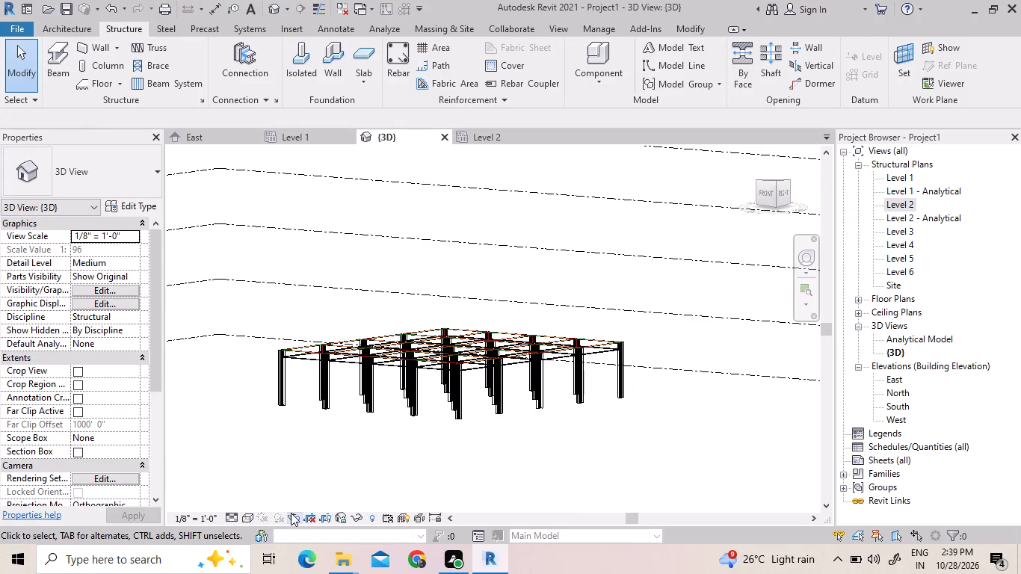
left_click(232, 516)
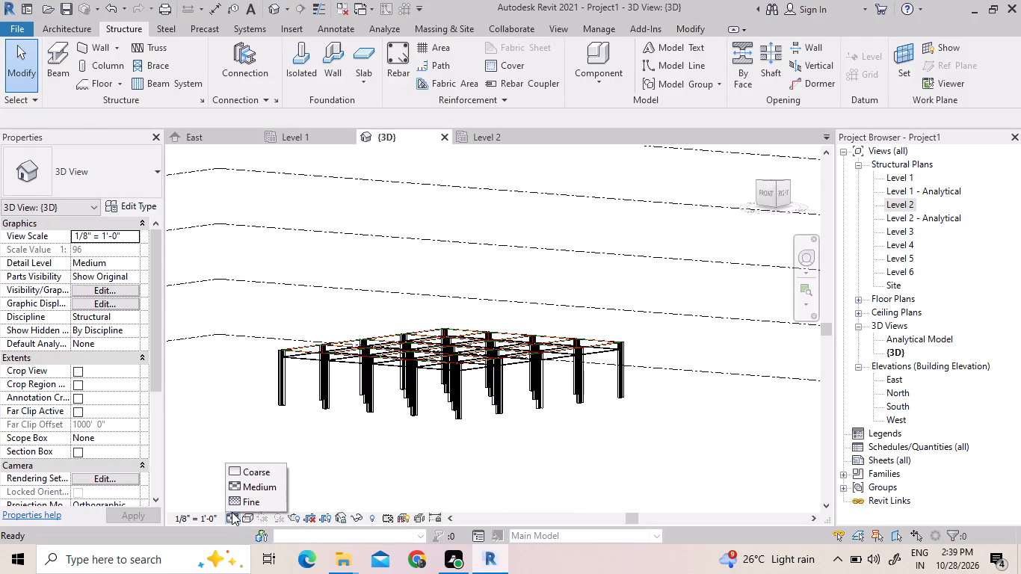
left_click(235, 505)
left_click(247, 516)
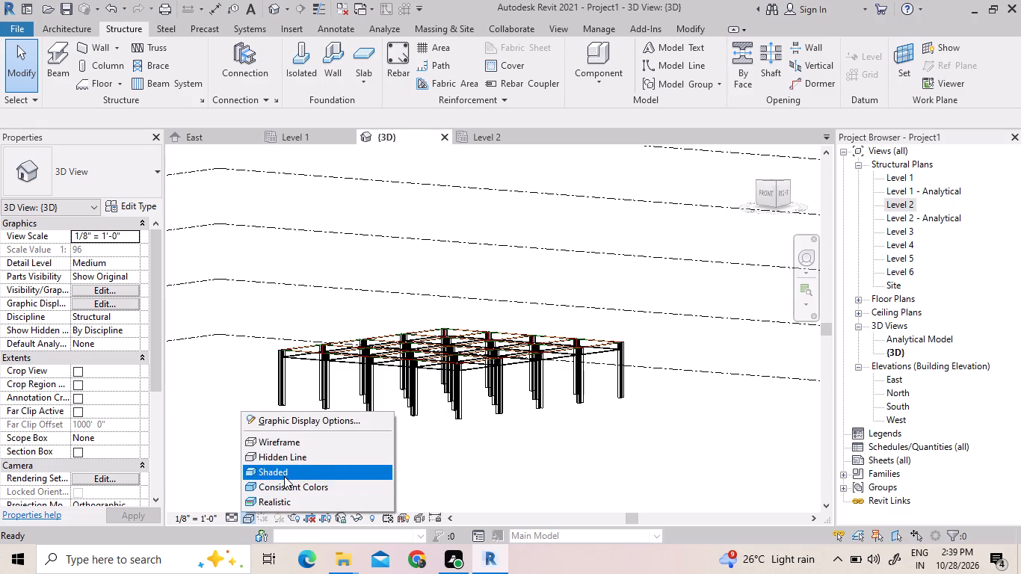
left_click(284, 476)
middle_click_drag(560, 421, 465, 453, "shift")
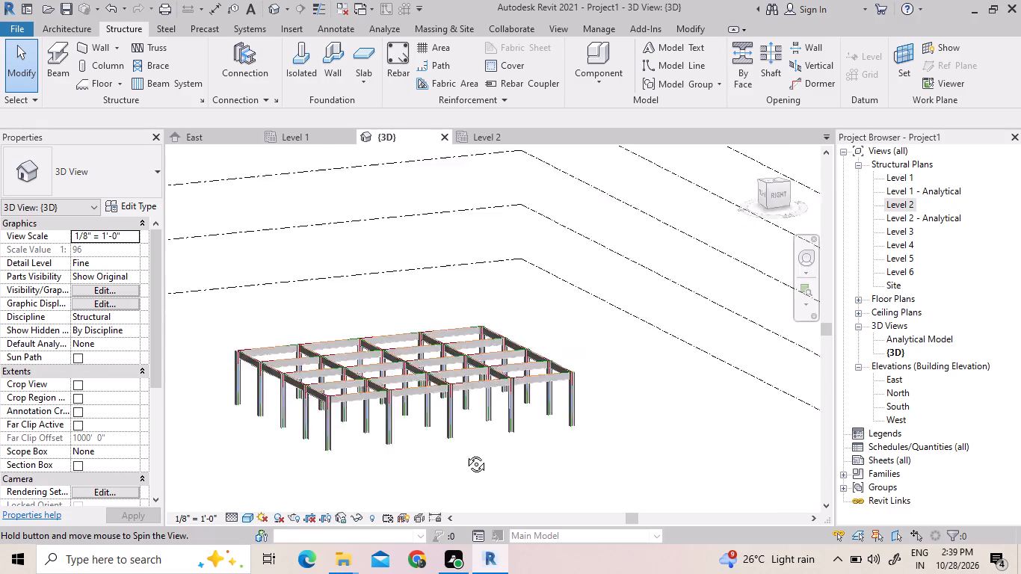
middle_click_drag(465, 453, 534, 478, "shift")
scroll(537, 463, "up", 4)
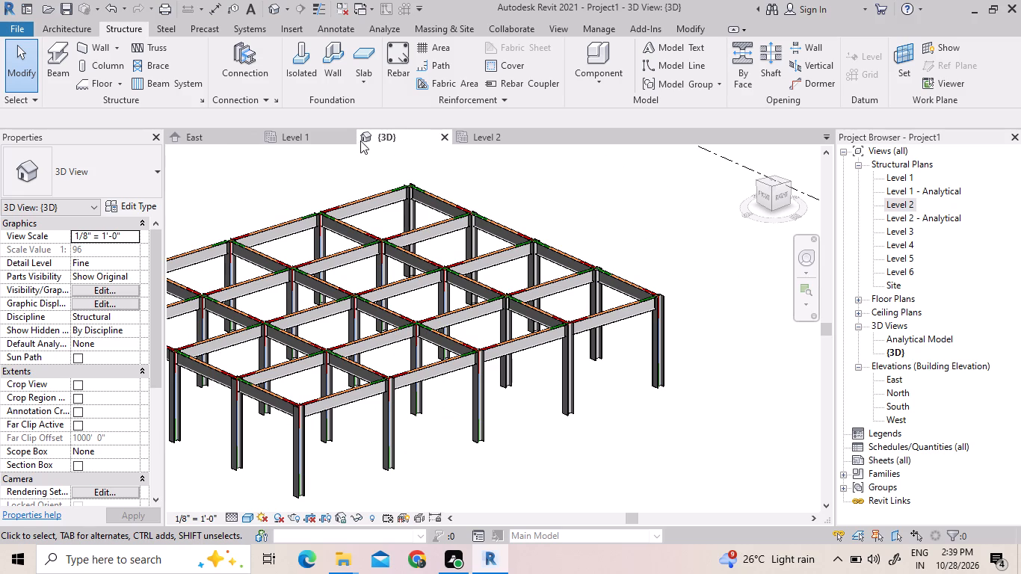
Start a structural foundation slab on the Level 1 plan using the 6" Foundation Slab type.
left_click(300, 138)
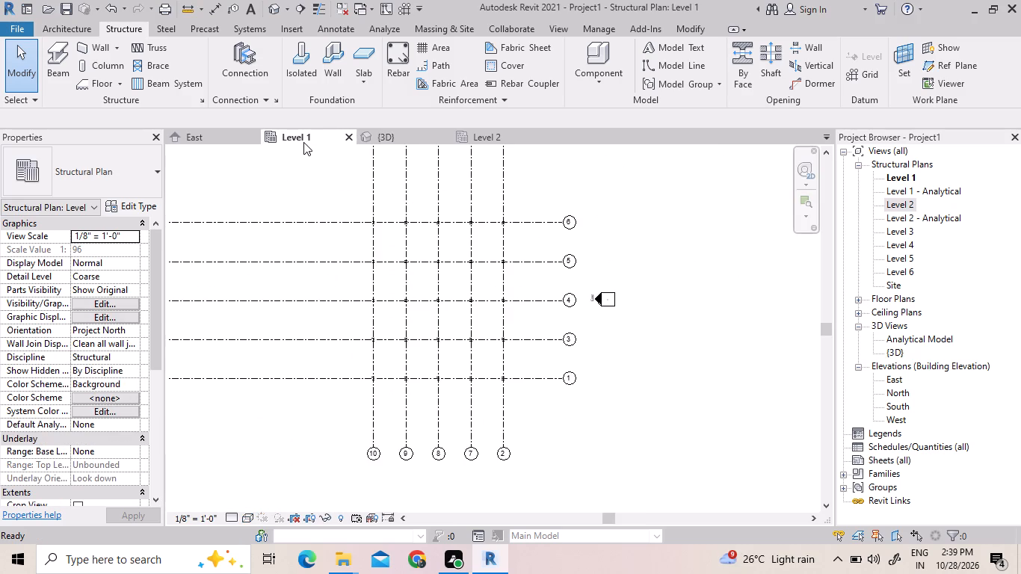
left_click(361, 76)
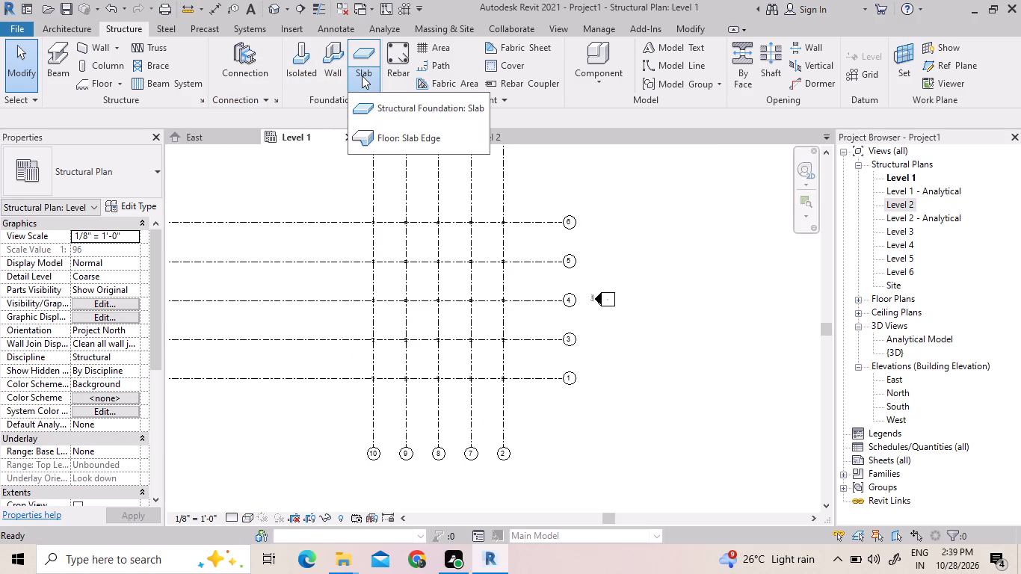
left_click(391, 104)
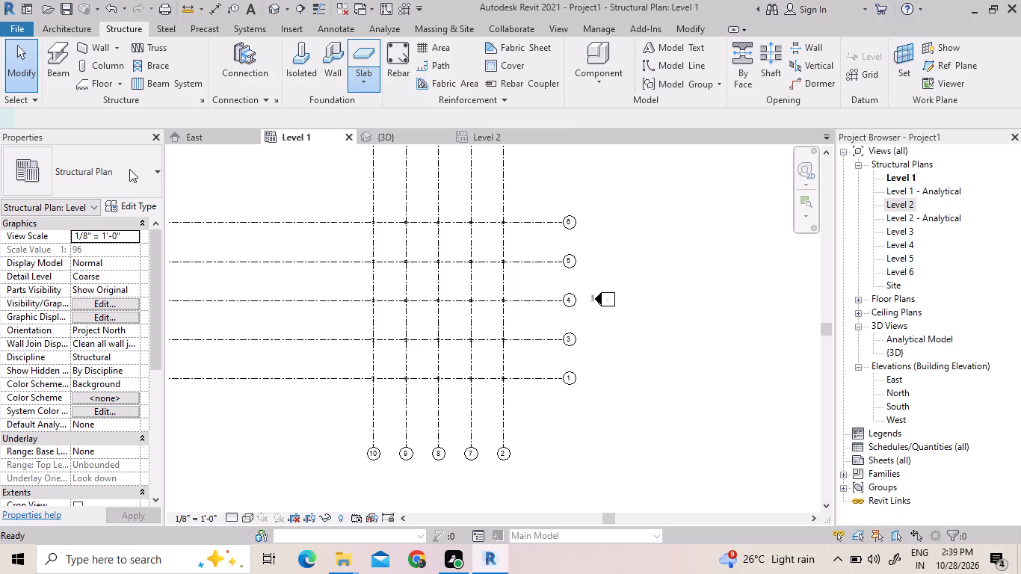
left_click(122, 175)
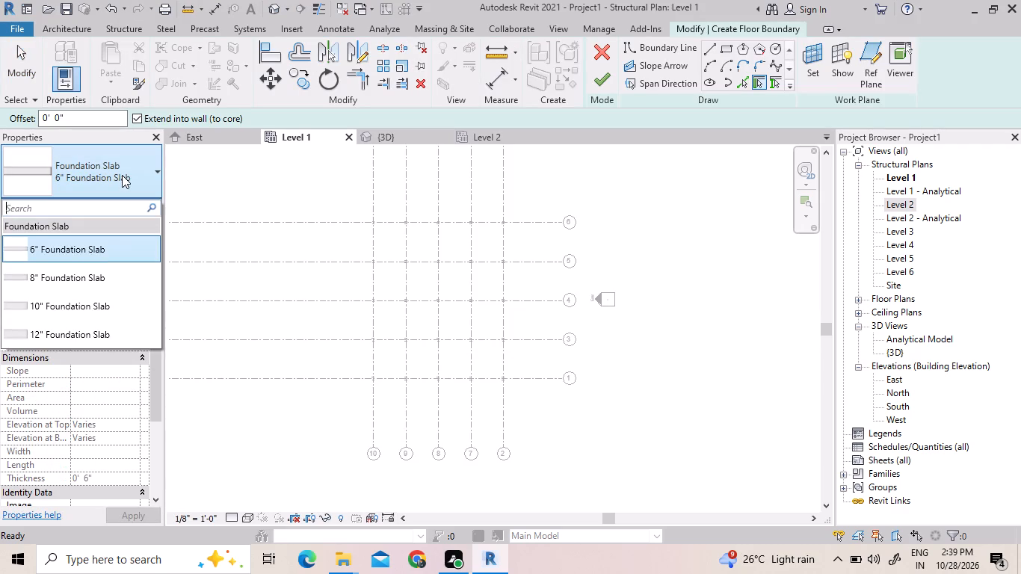
scroll(104, 272, "down", 5)
scroll(104, 312, "up", 2)
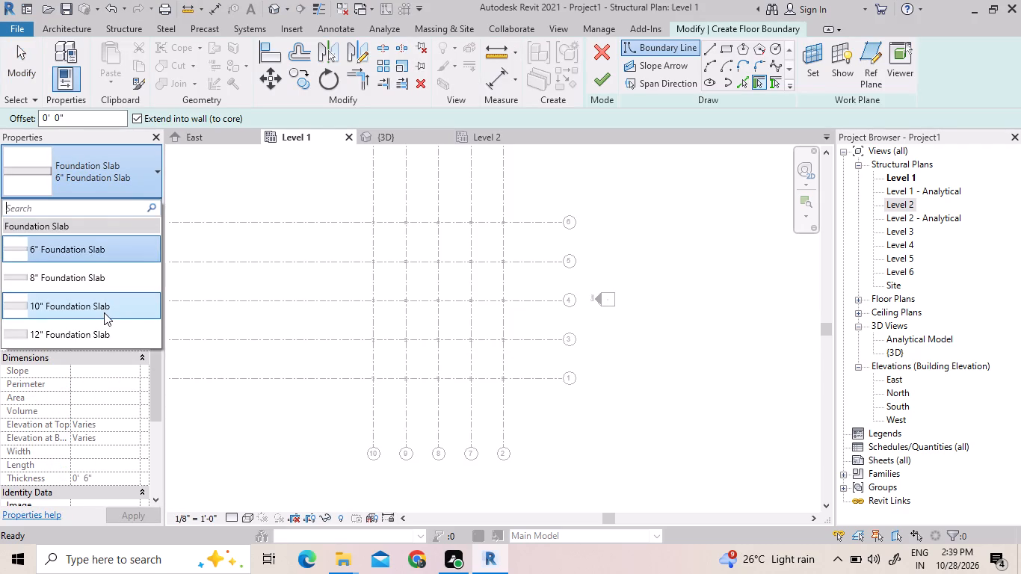
scroll(104, 312, "up", 9)
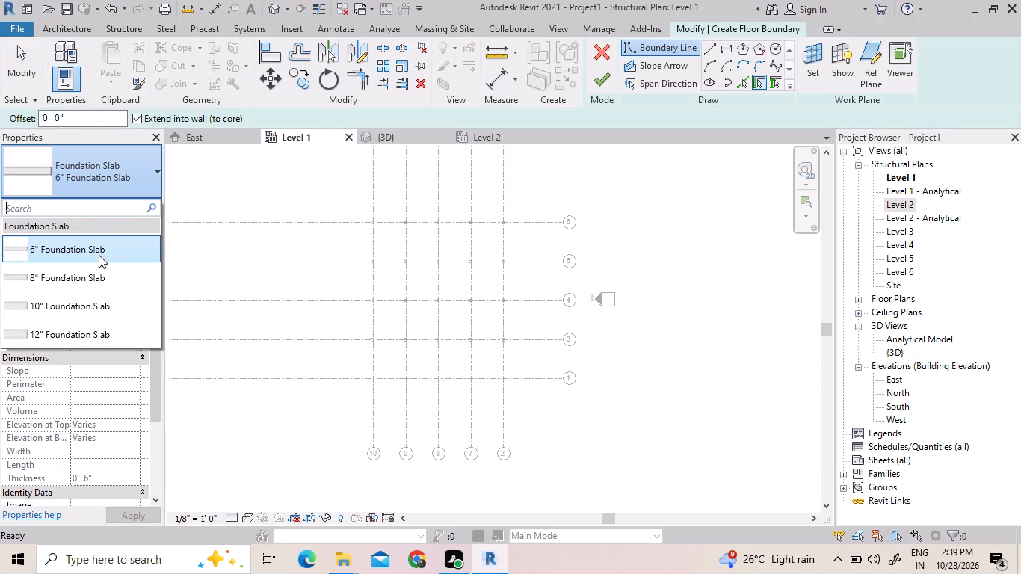
left_click(108, 252)
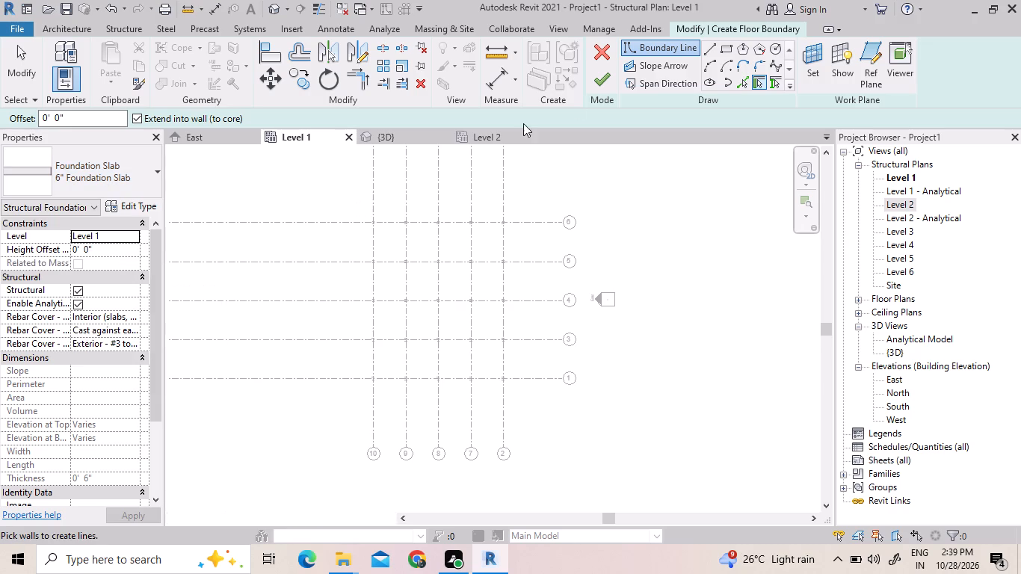
Sketch a rectangular slab boundary about 41' 3" by 49' 3" just outside the outer columns, between opposite corners of the grid.
left_click(727, 48)
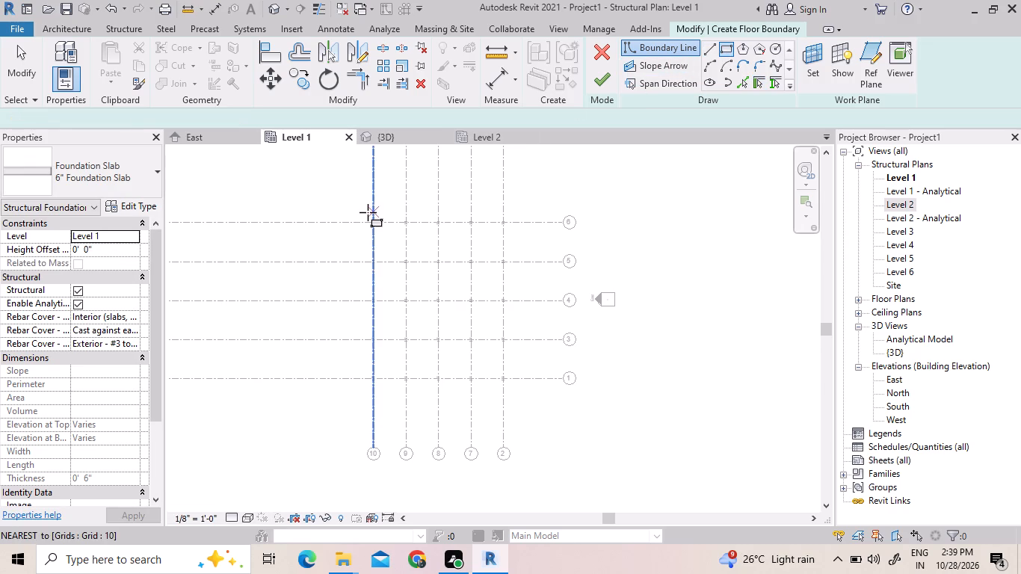
scroll(368, 212, "up", 13)
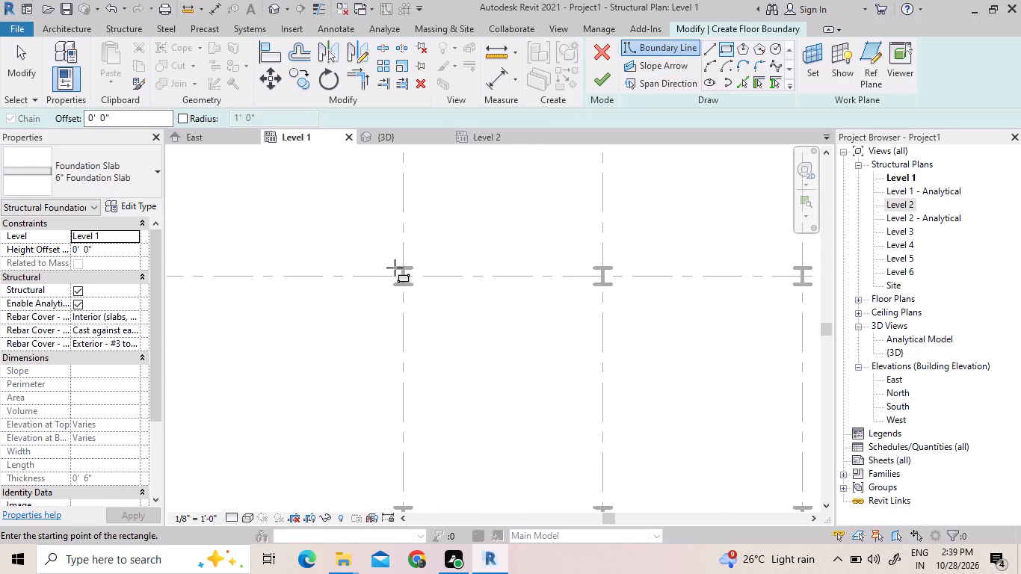
scroll(390, 267, "up", 8)
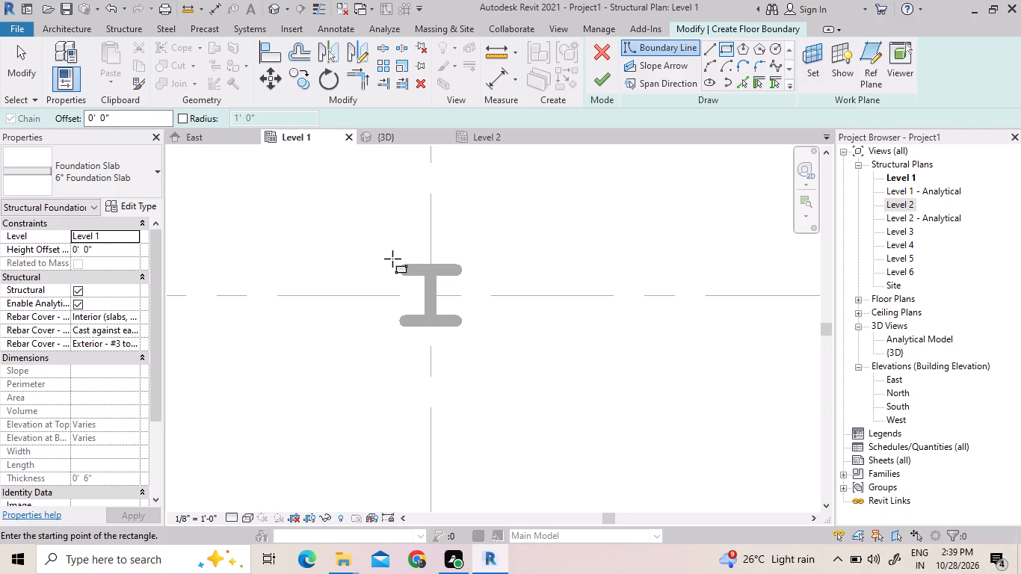
left_click(392, 259)
scroll(404, 259, "down", 6)
scroll(438, 303, "down", 15)
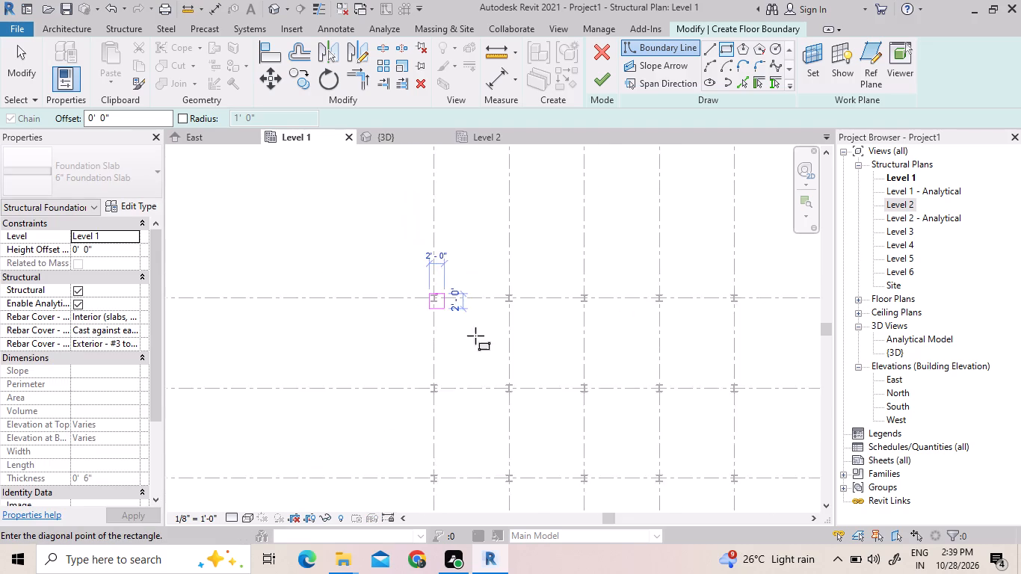
scroll(475, 336, "down", 3)
scroll(573, 436, "up", 8)
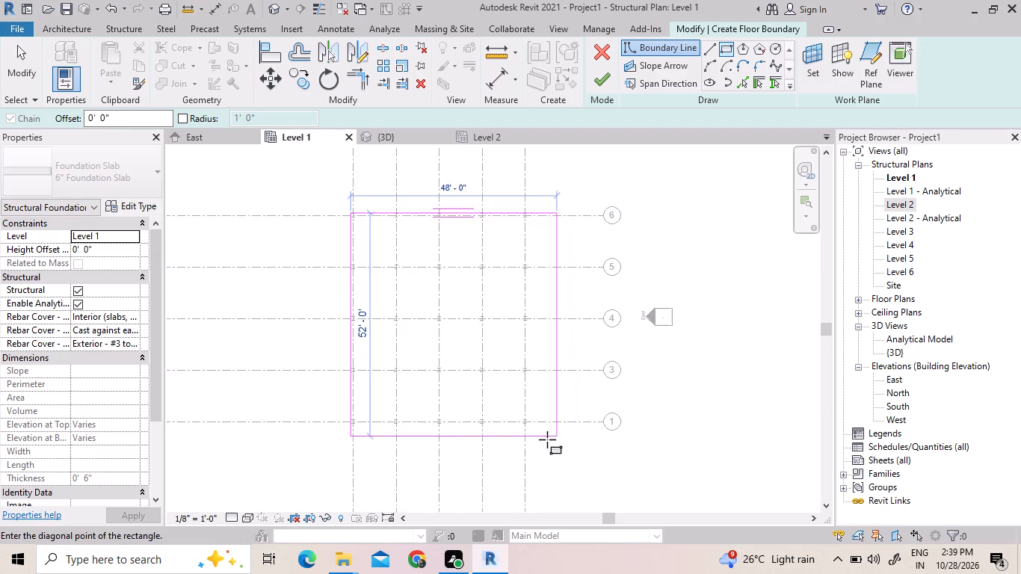
scroll(547, 439, "up", 17)
scroll(488, 339, "up", 3)
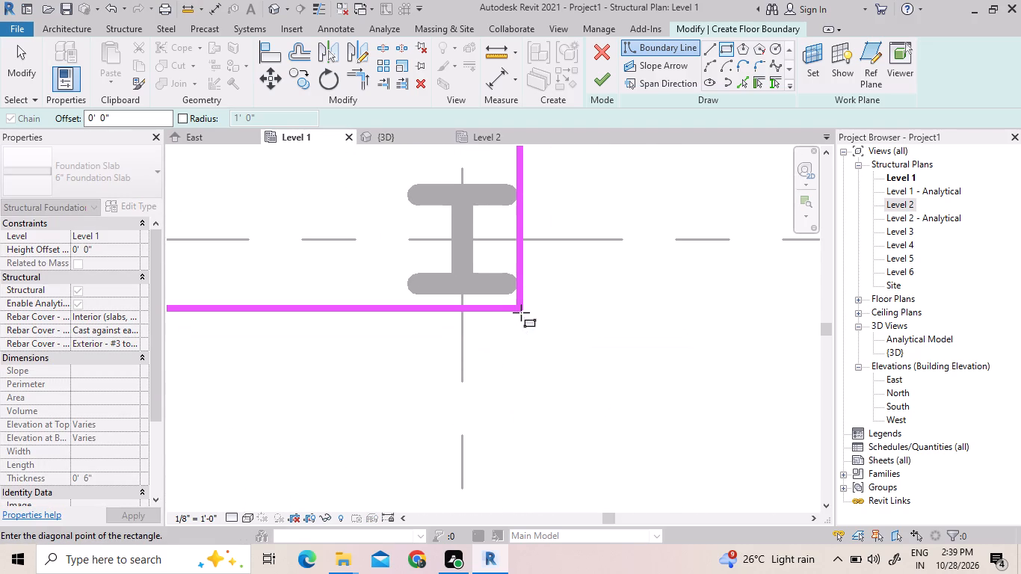
left_click(526, 307)
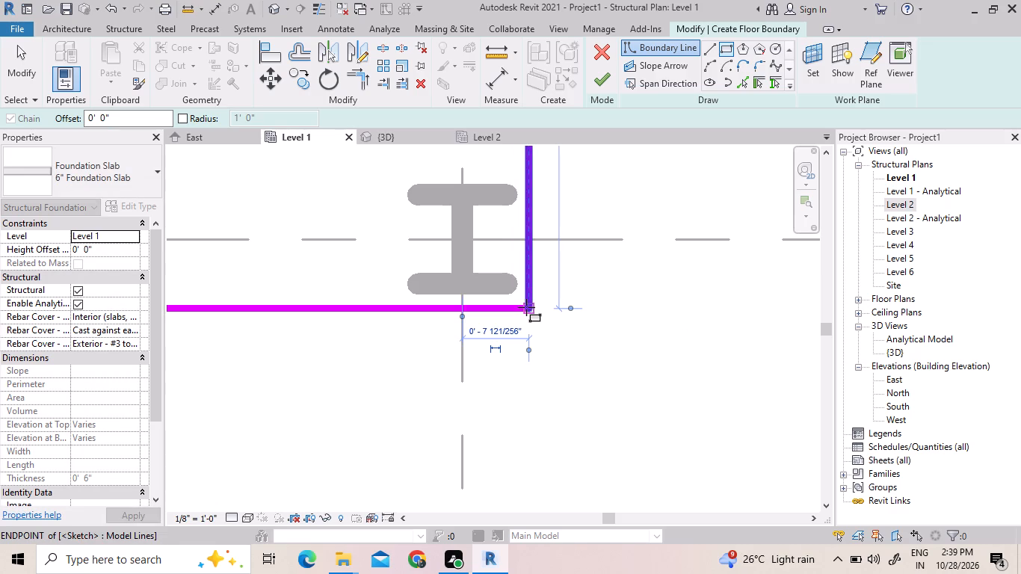
Turn on Thin Lines display.
left_click(561, 32)
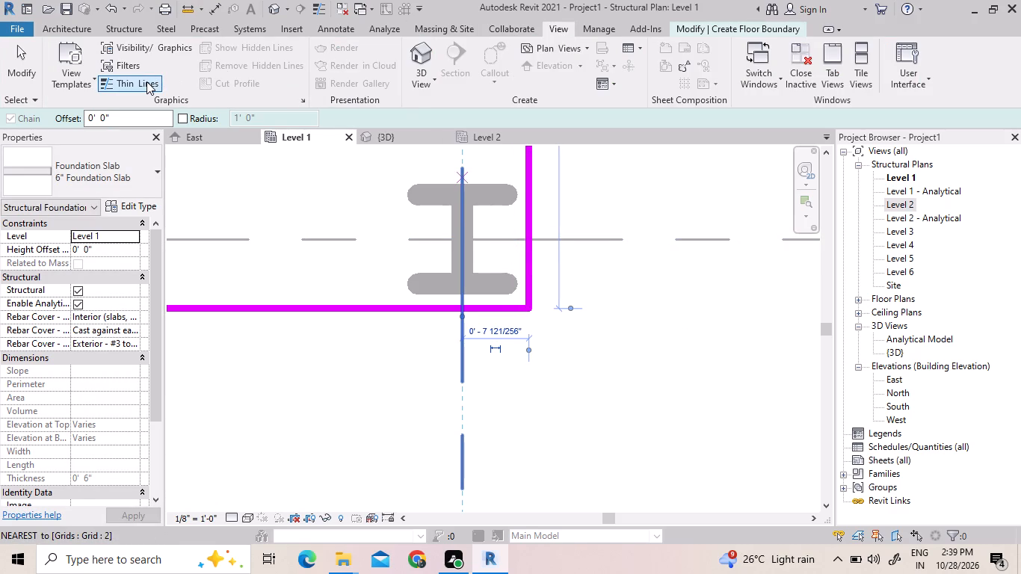
left_click(146, 81)
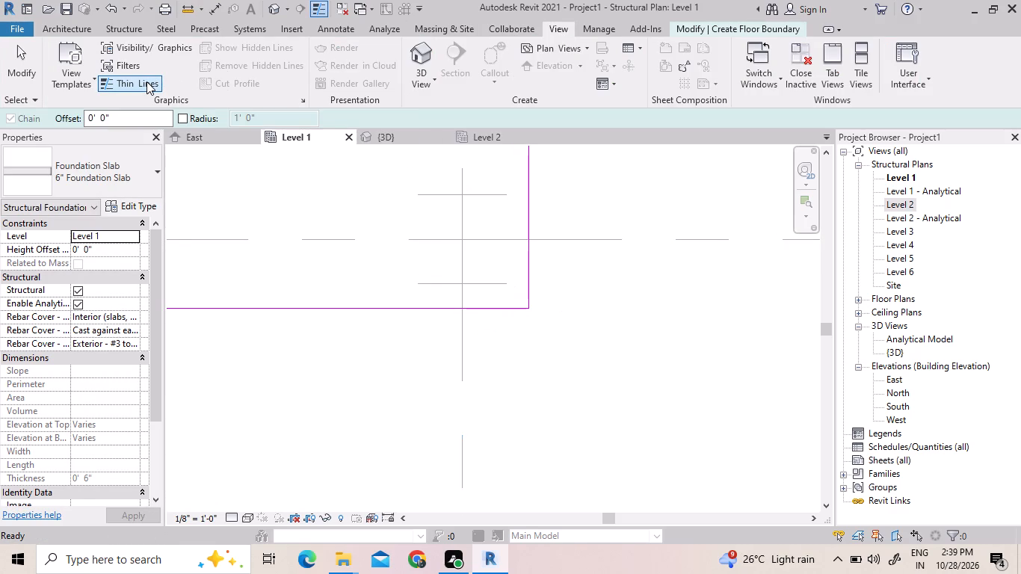
left_click(146, 81)
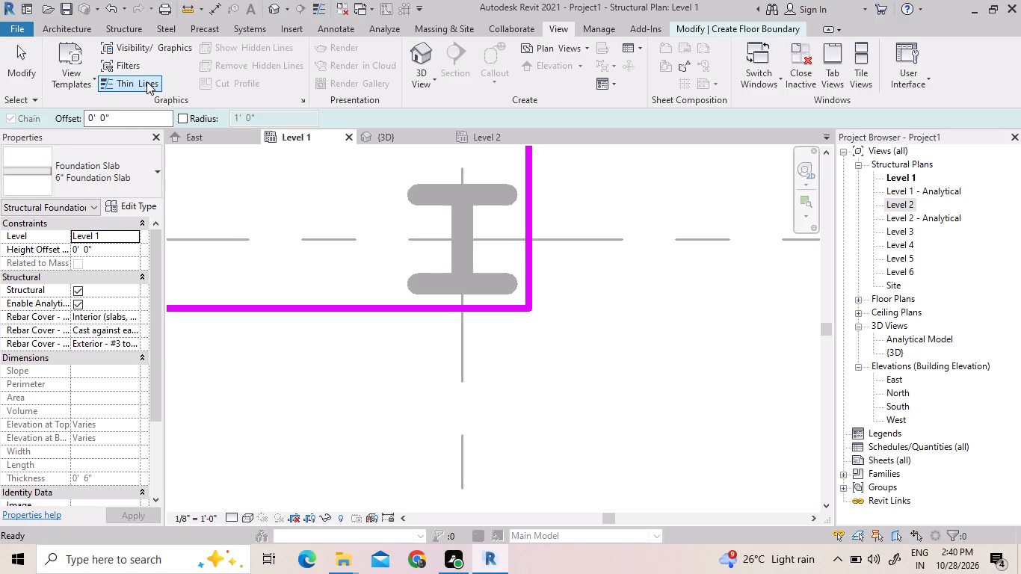
left_click(146, 81)
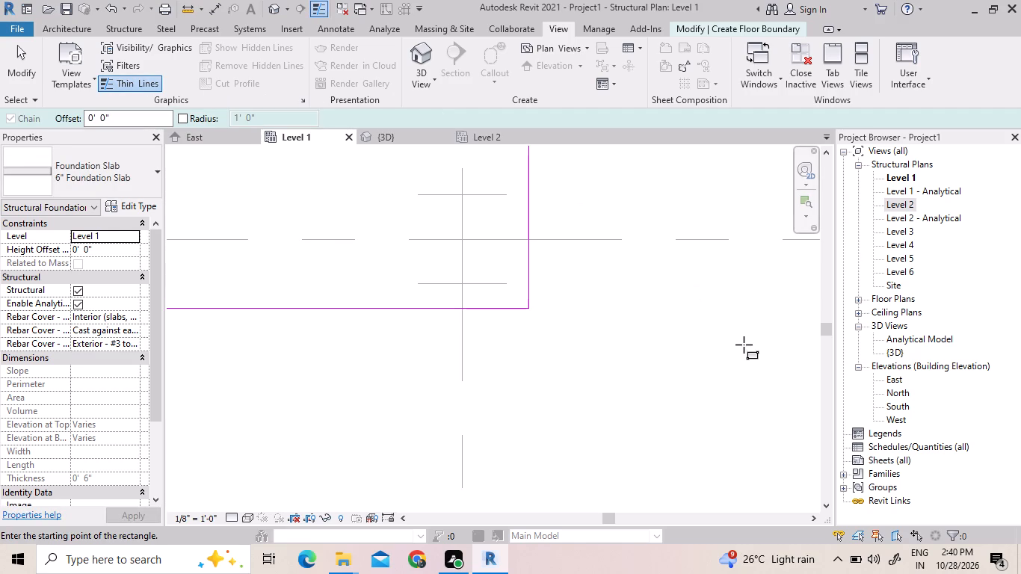
End the boundary drawing and finish the foundation slab sketch in the 3D view.
key("Escape")
key("Escape")
left_click(395, 135)
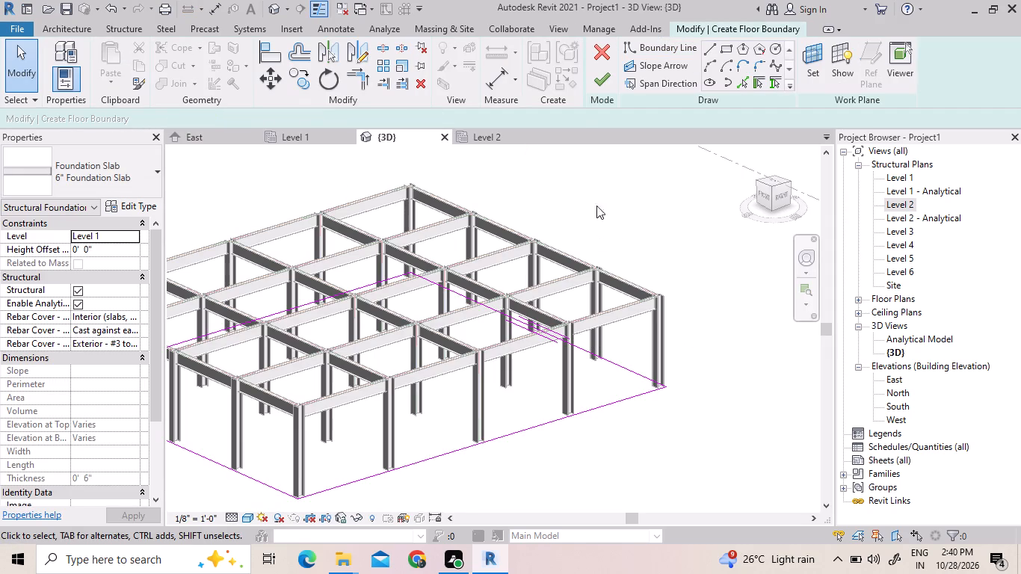
left_click(599, 80)
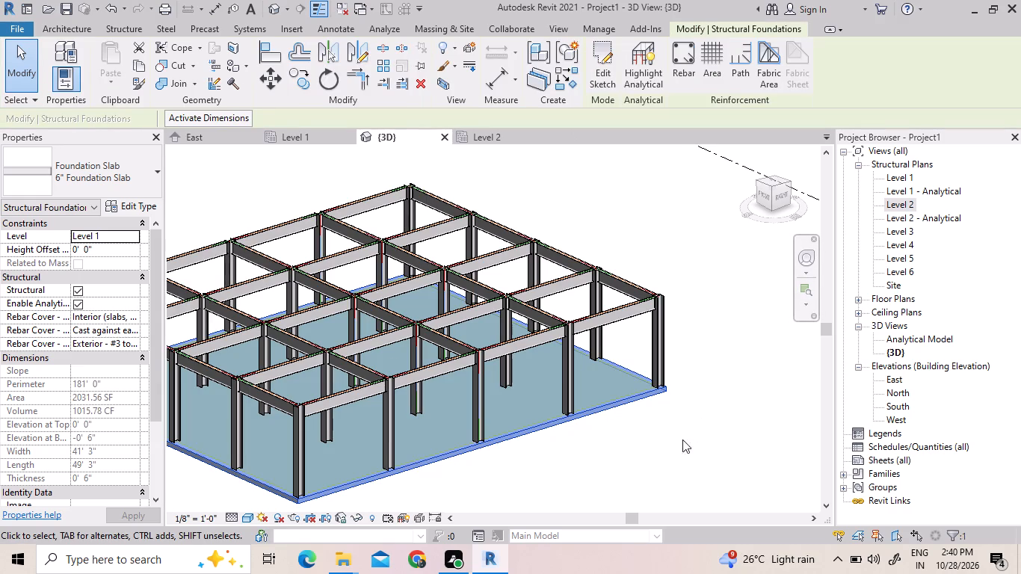
Change the foundation slab's level constraint to Level 2.
left_click(137, 241)
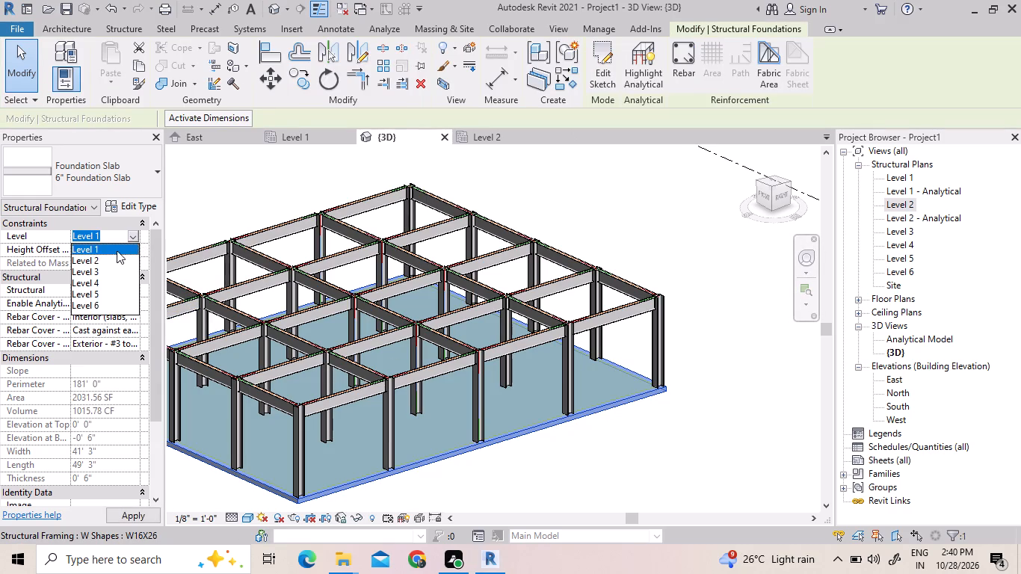
left_click(108, 255)
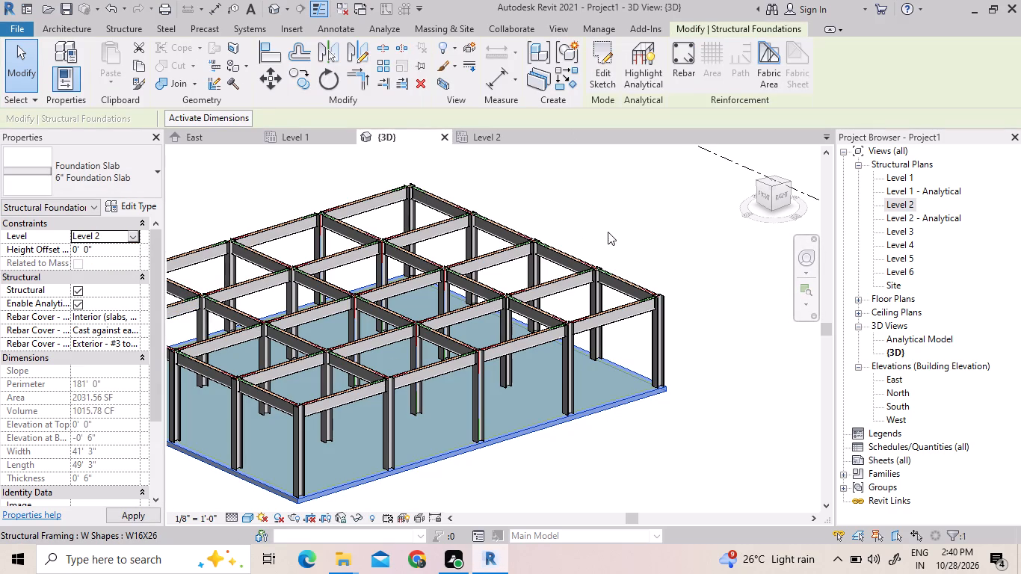
left_click(608, 232)
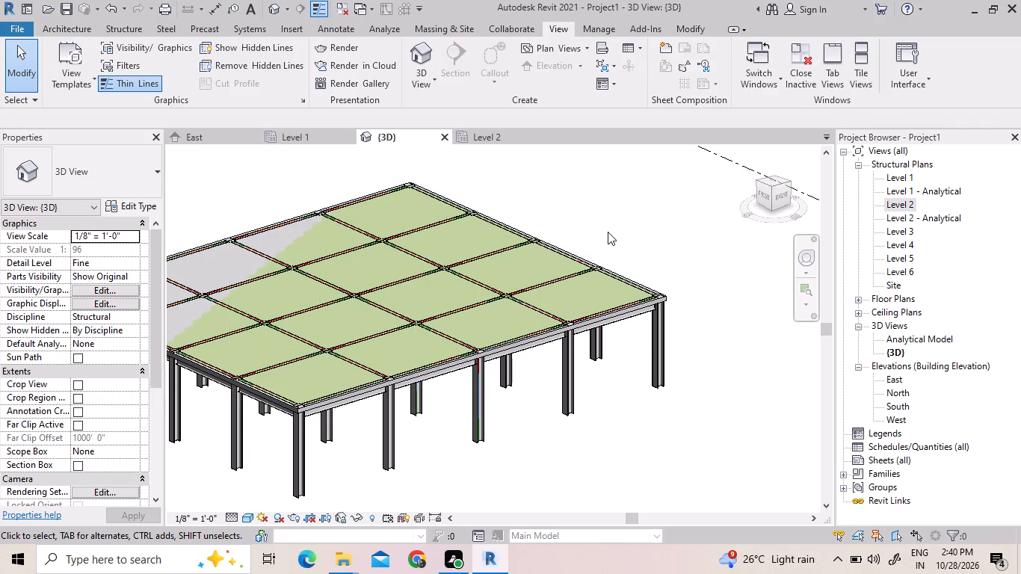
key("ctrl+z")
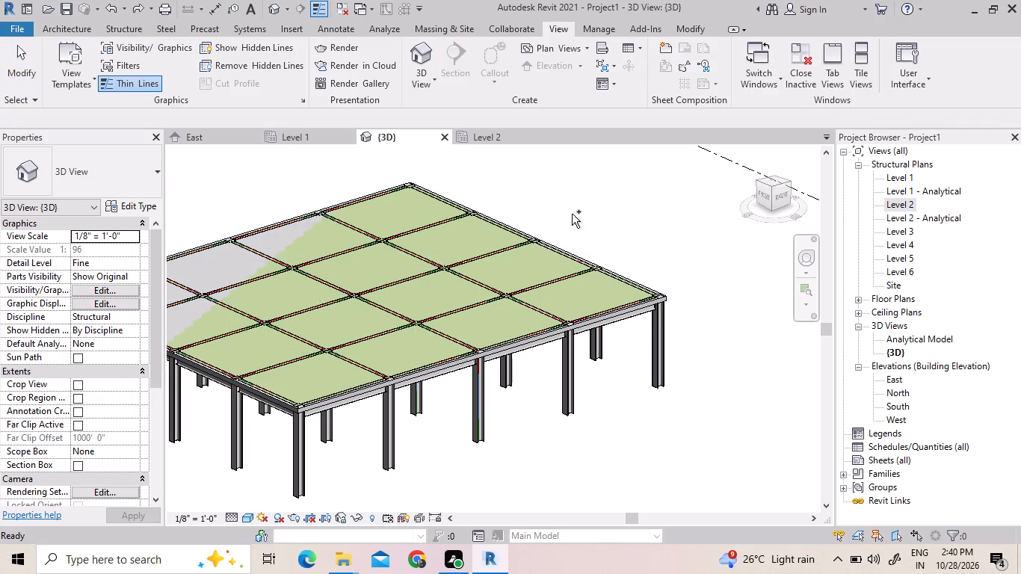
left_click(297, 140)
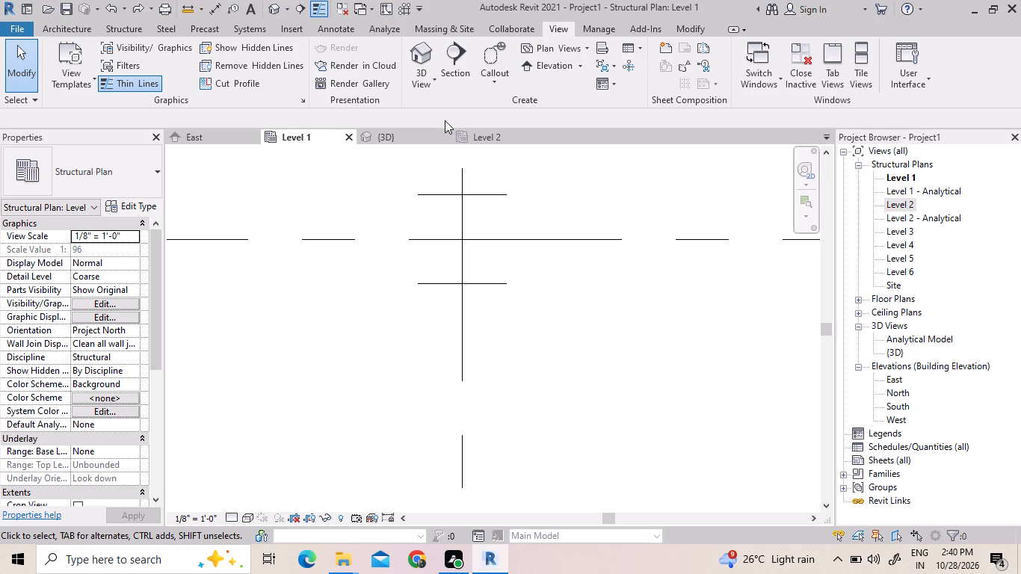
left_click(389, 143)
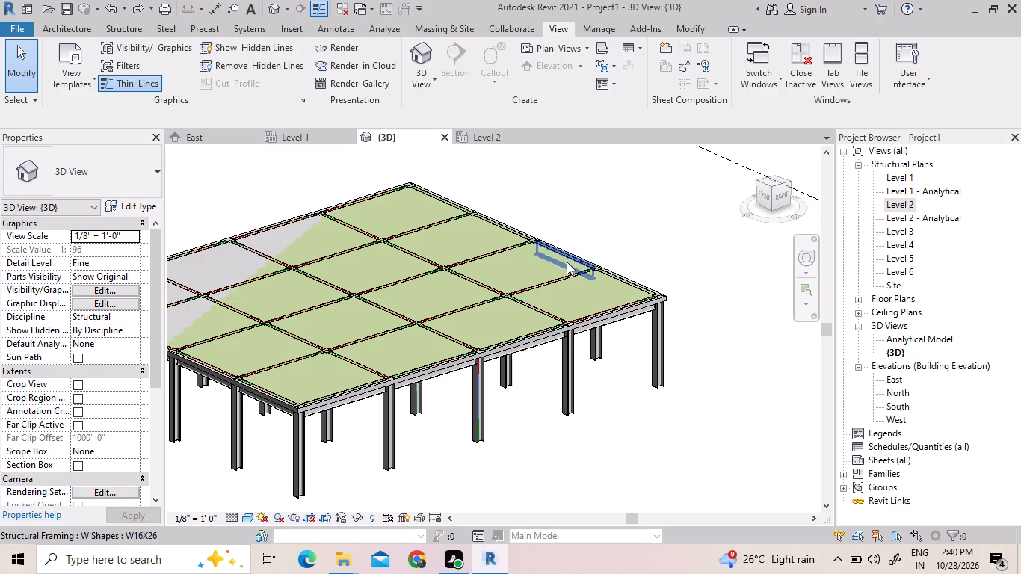
Change the foundation slab's level constraint to Level 1.
left_click(590, 293)
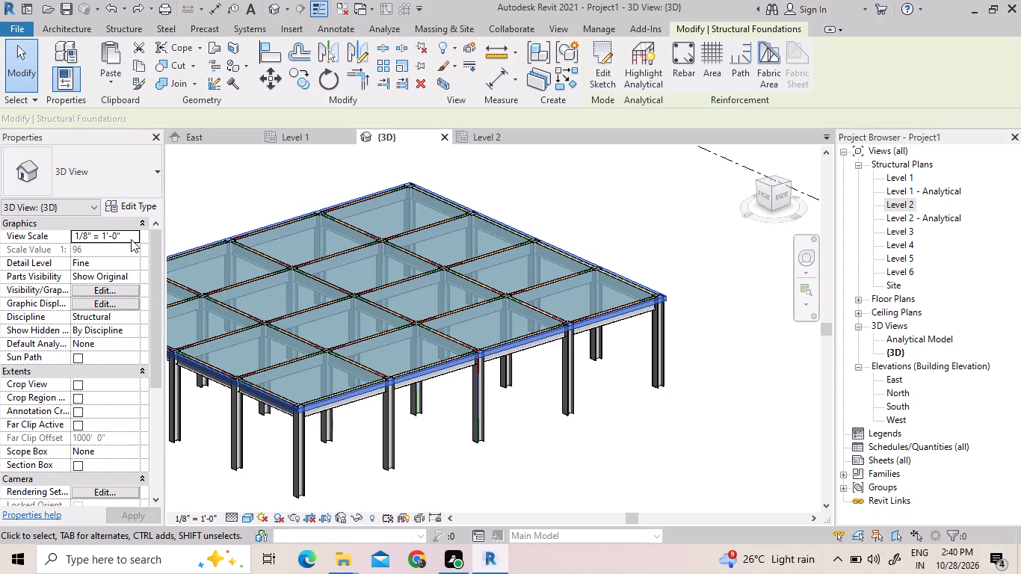
left_click(134, 237)
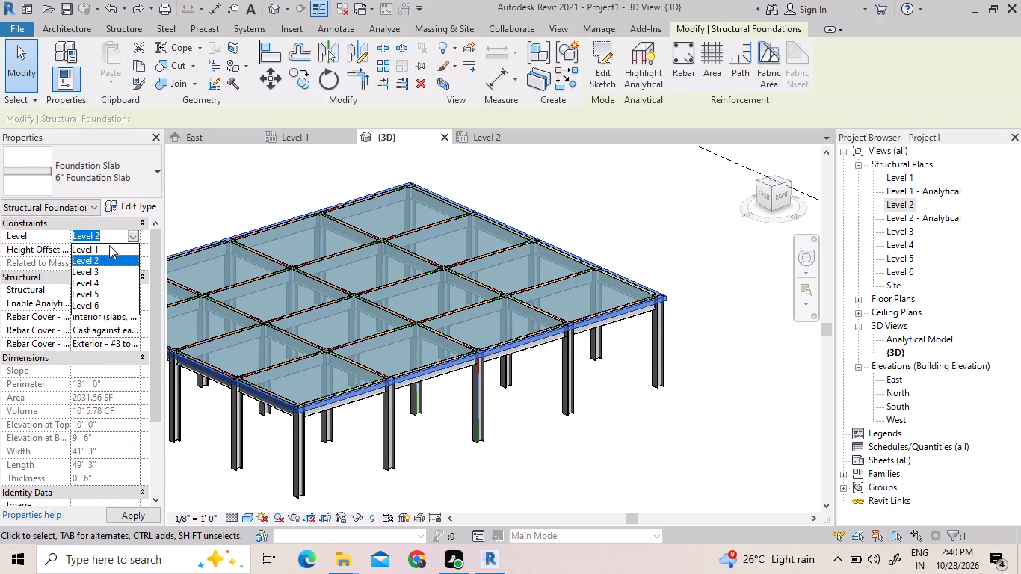
left_click(100, 248)
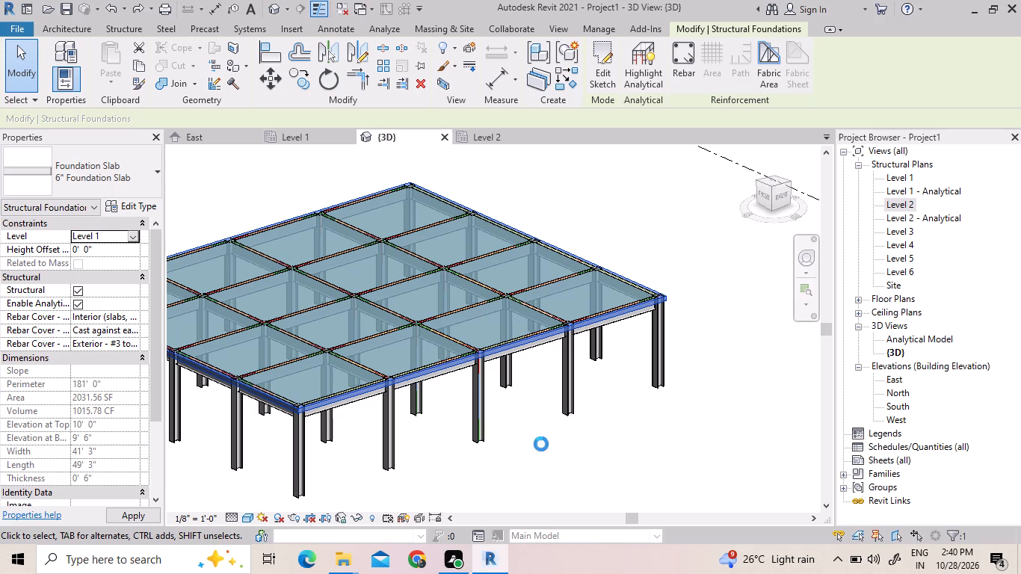
left_click(148, 515)
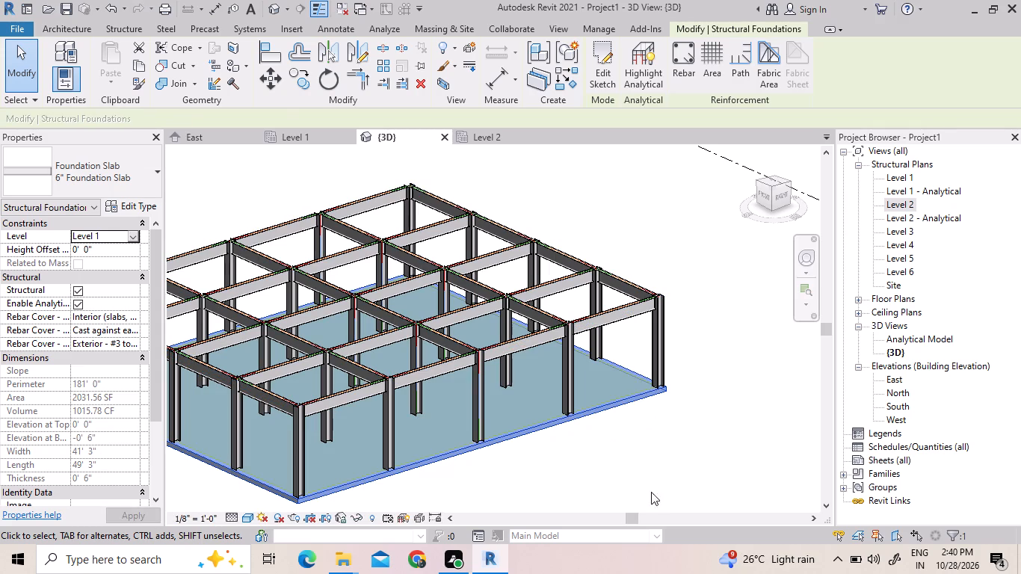
left_click(682, 442)
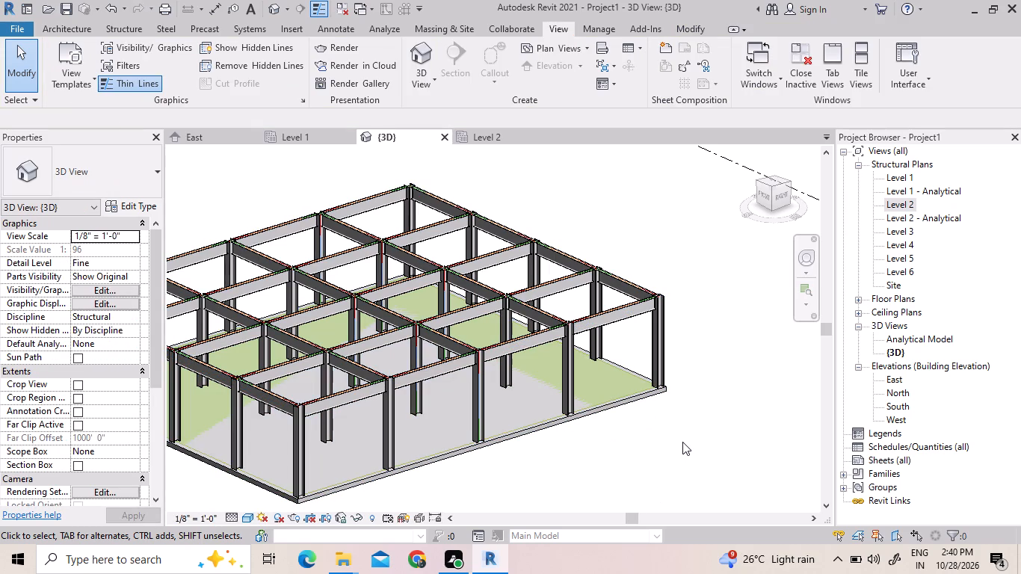
Copy the Level 1 foundation slab and paste it aligned to Level 2.
left_click(640, 401)
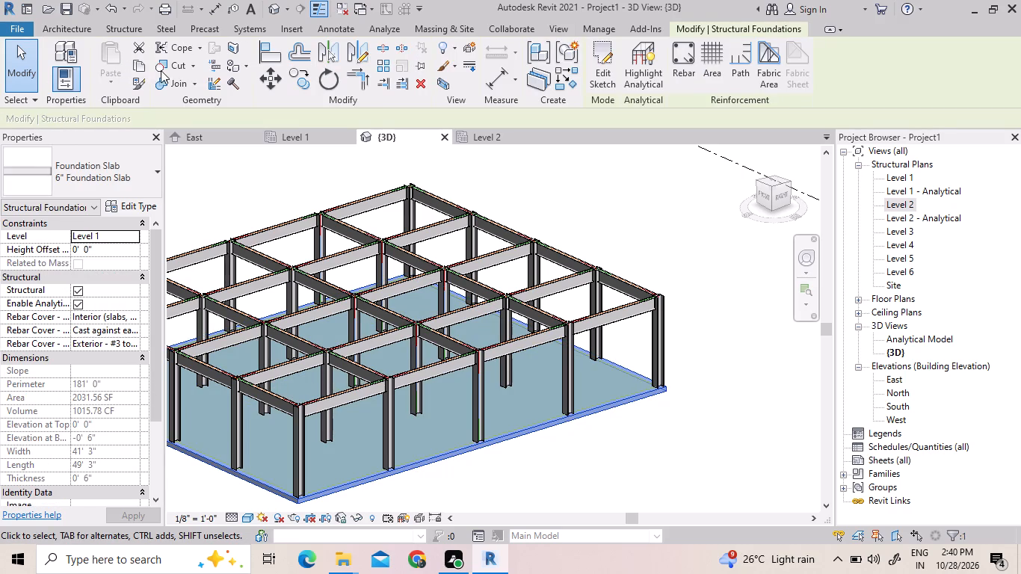
left_click(144, 70)
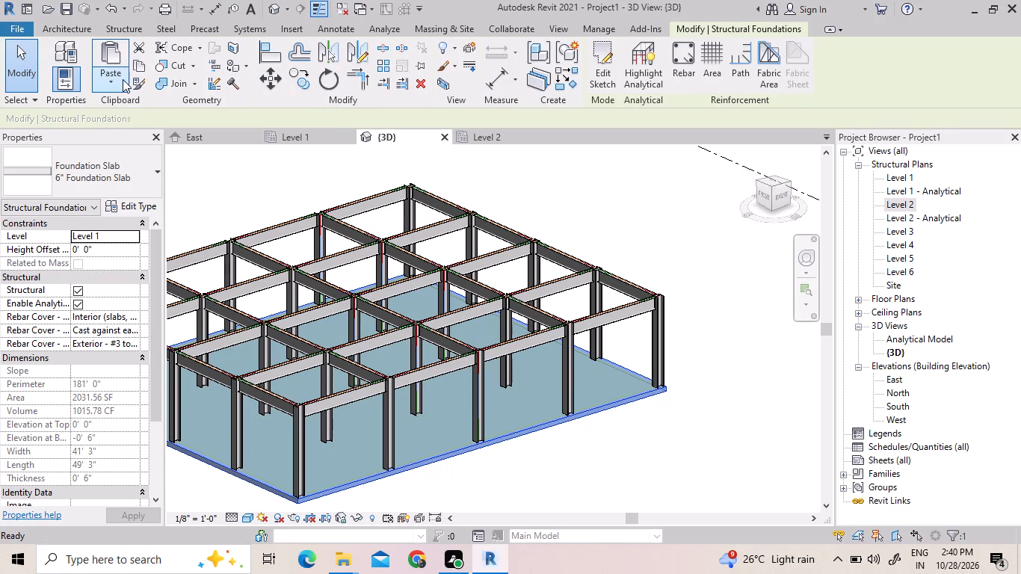
left_click(118, 79)
left_click(126, 136)
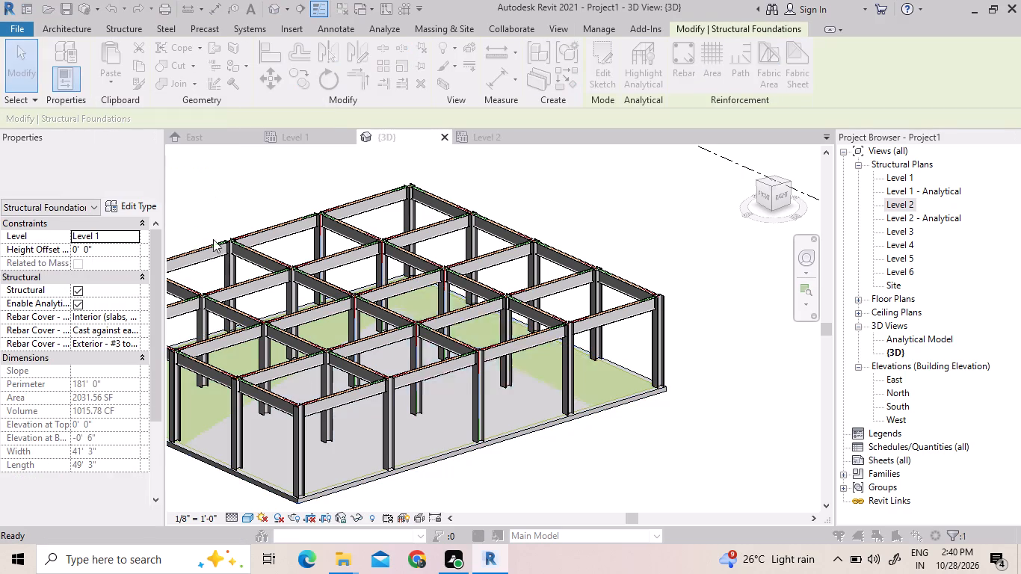
left_click(447, 185)
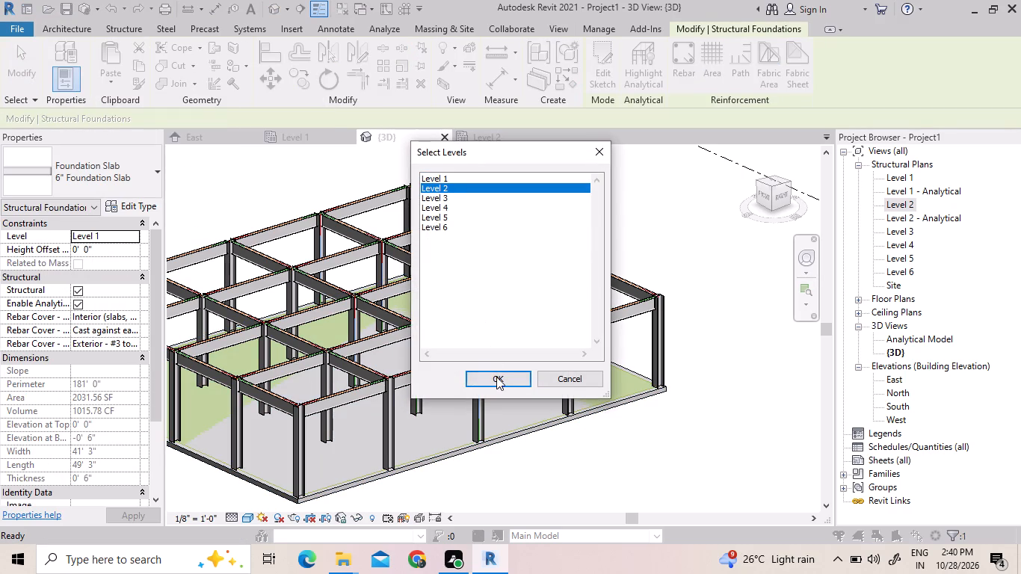
left_click(496, 377)
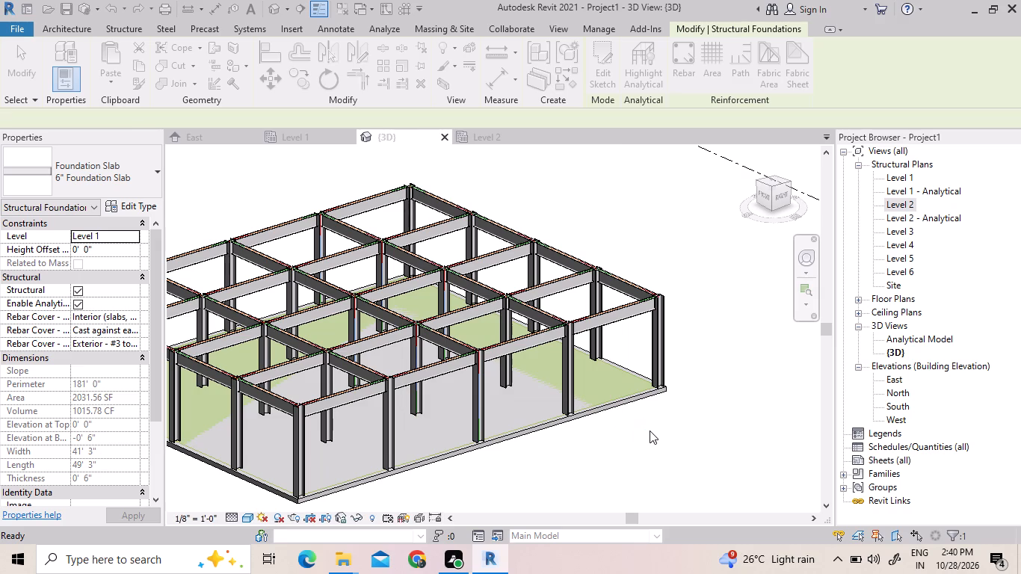
left_click(650, 430)
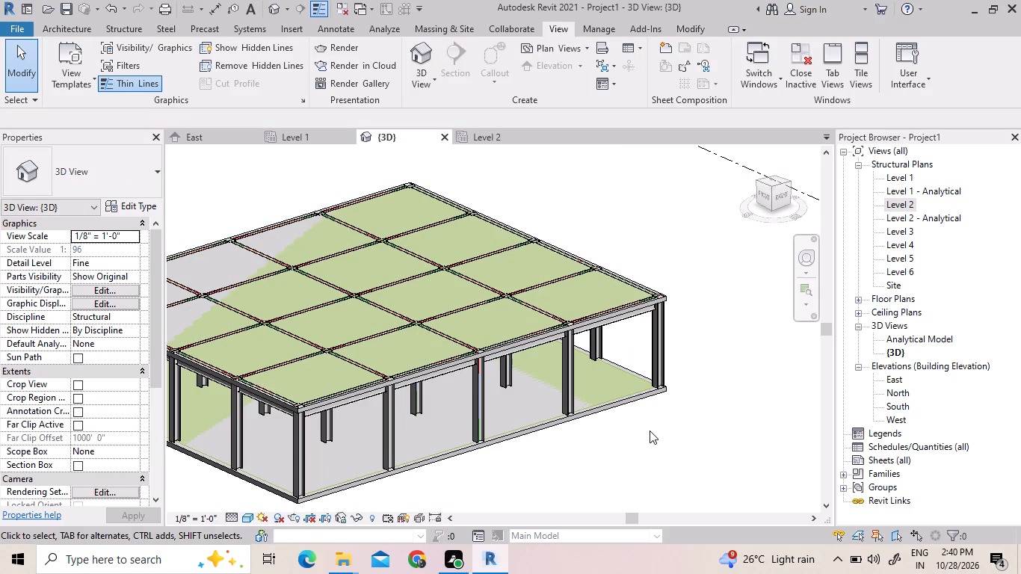
In the East elevation, copy the first-storey columns, beams and Level 2 slab without grids or levels, and paste them aligned to Levels 2 through 5.
left_click(226, 140)
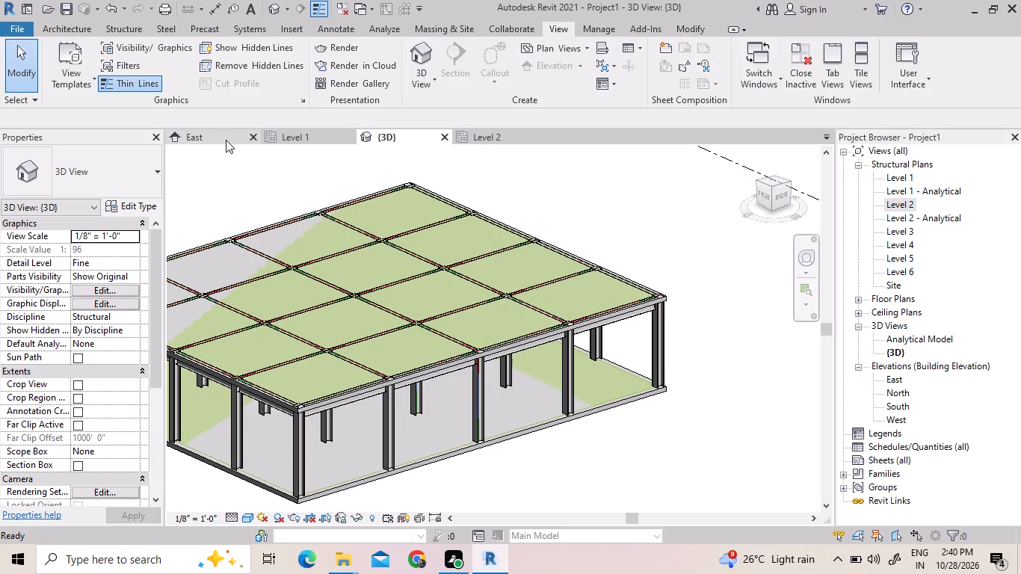
scroll(429, 216, "down", 8)
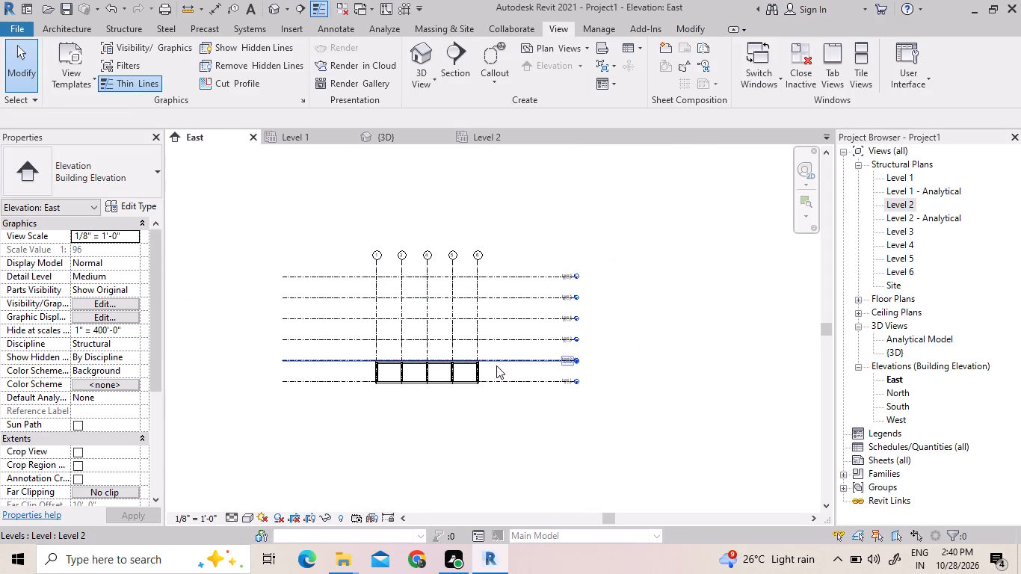
scroll(496, 365, "up", 3)
left_click_drag(487, 342, 389, 365)
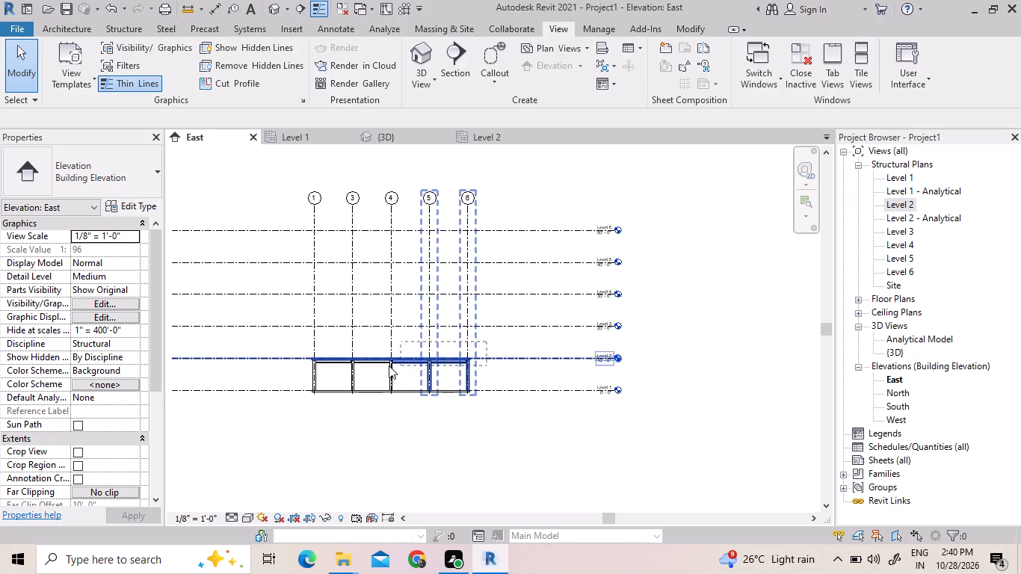
left_click_drag(389, 365, 307, 371)
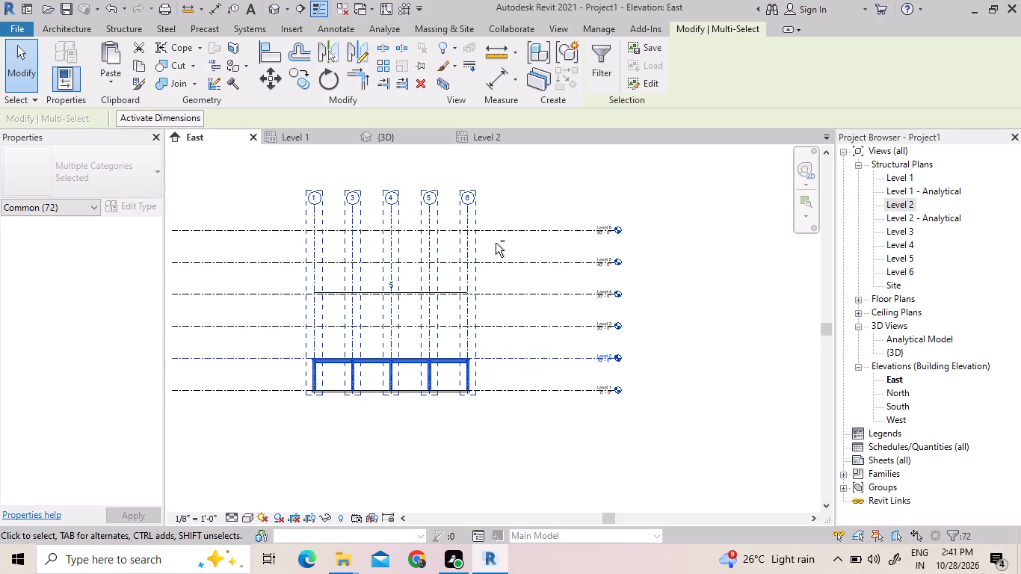
left_click_drag(496, 242, 292, 249, "shift")
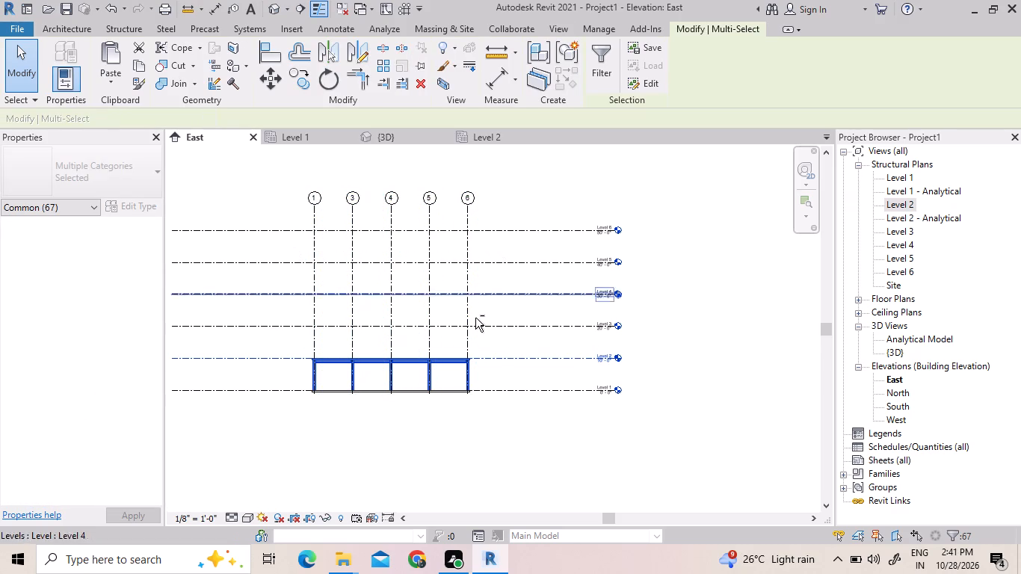
left_click_drag(674, 311, 591, 370, "shift")
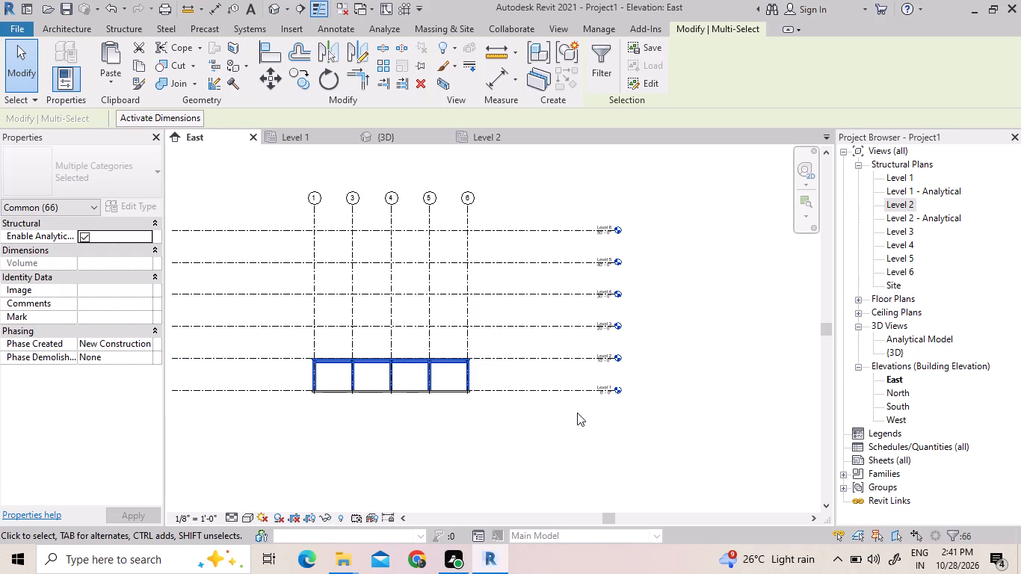
left_click(143, 70)
left_click(109, 80)
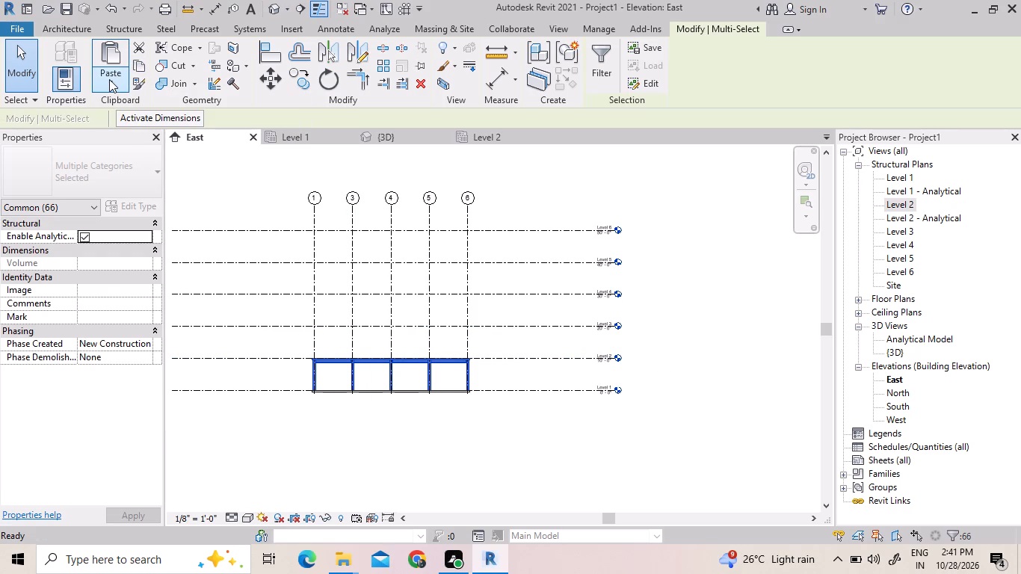
left_click(130, 131)
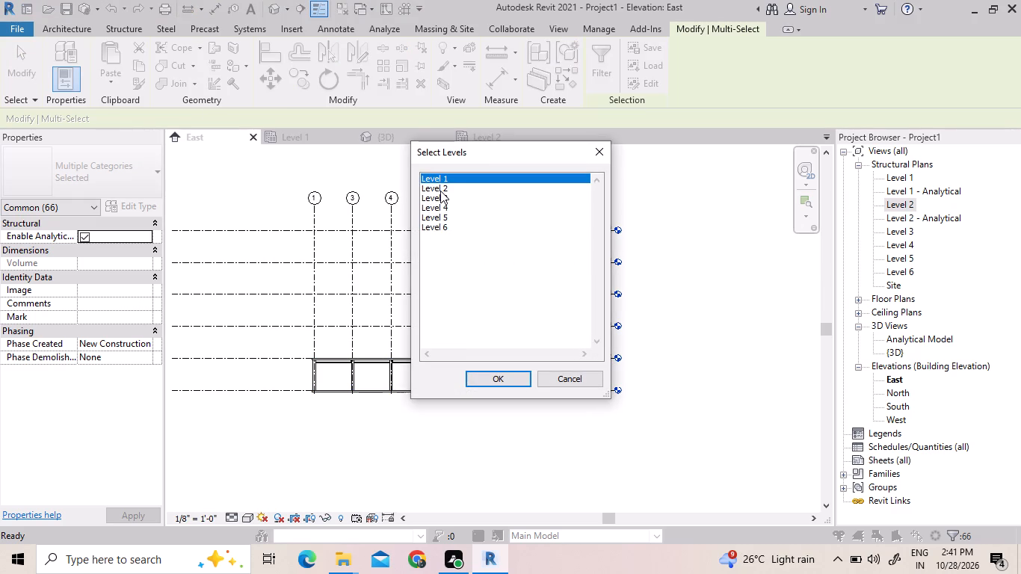
left_click_drag(443, 189, 443, 214)
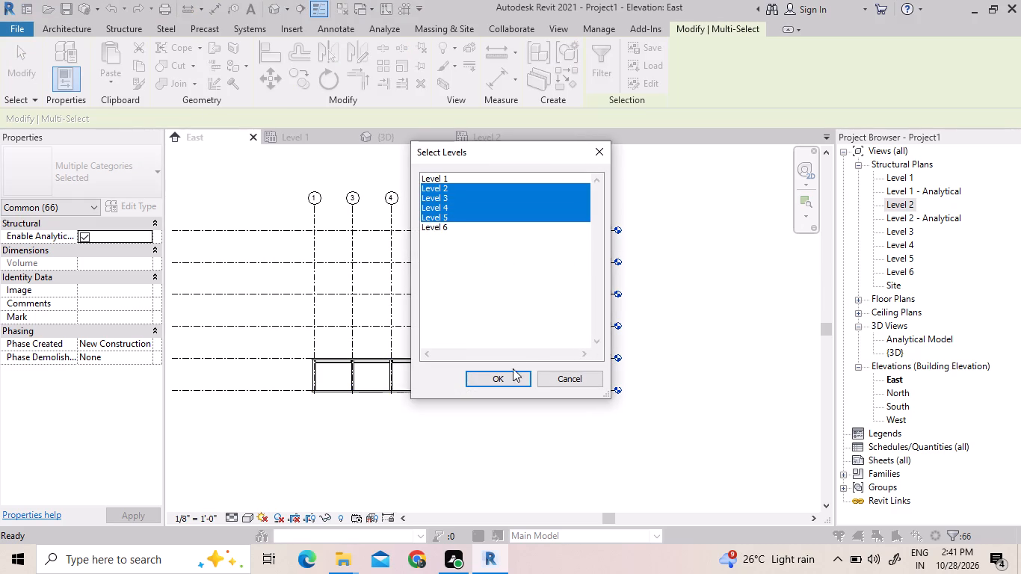
left_click(509, 377)
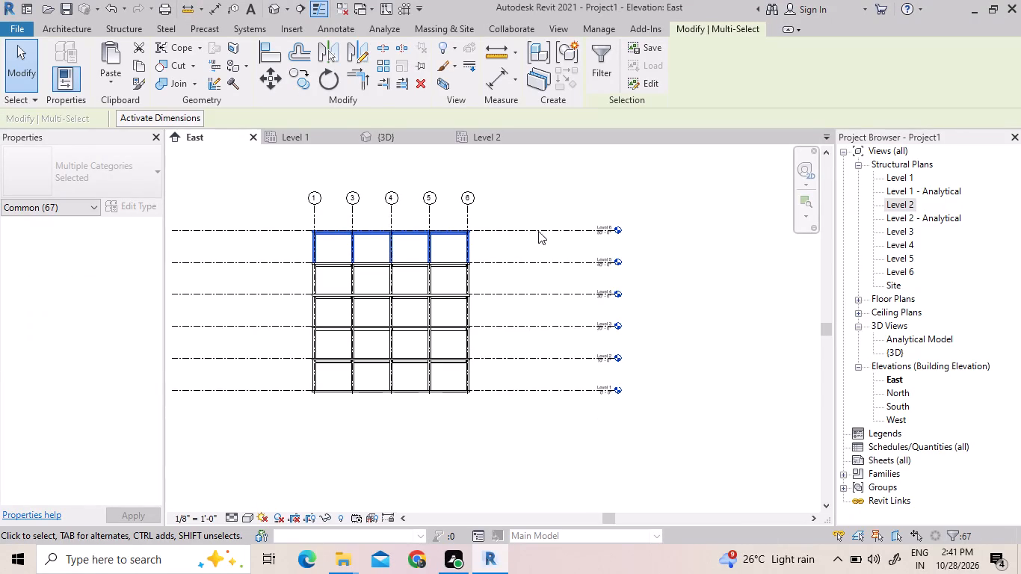
Examine the stacked storeys and the upper-floor beam, column and slab connections in the 3D view.
left_click(404, 138)
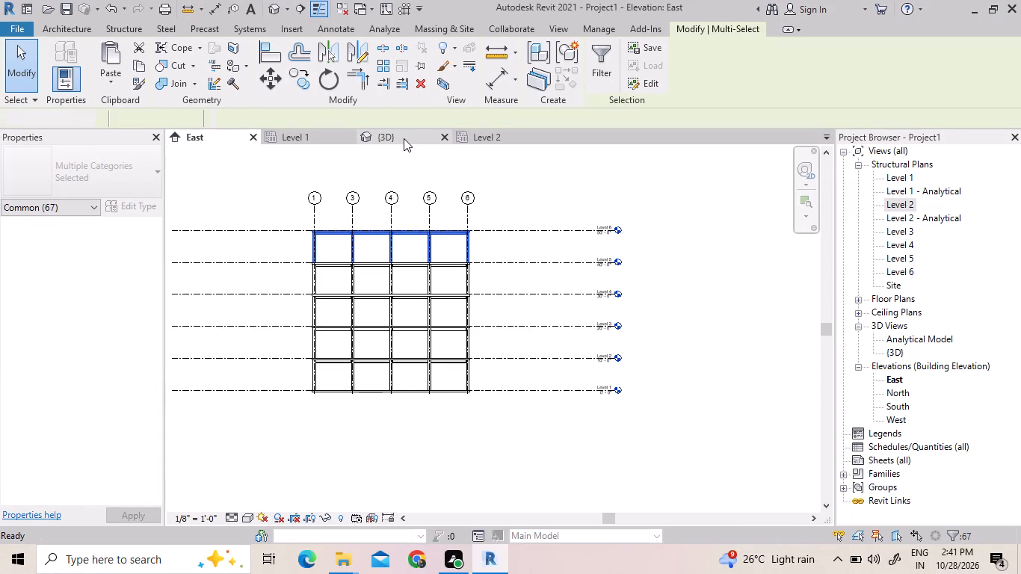
left_click(715, 321)
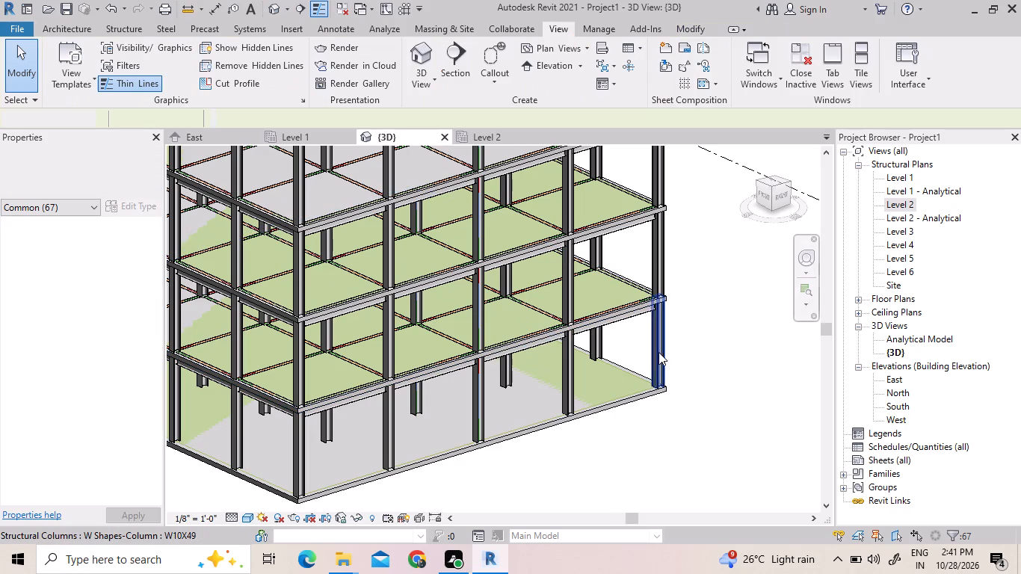
scroll(659, 351, "down", 8)
scroll(685, 231, "up", 2)
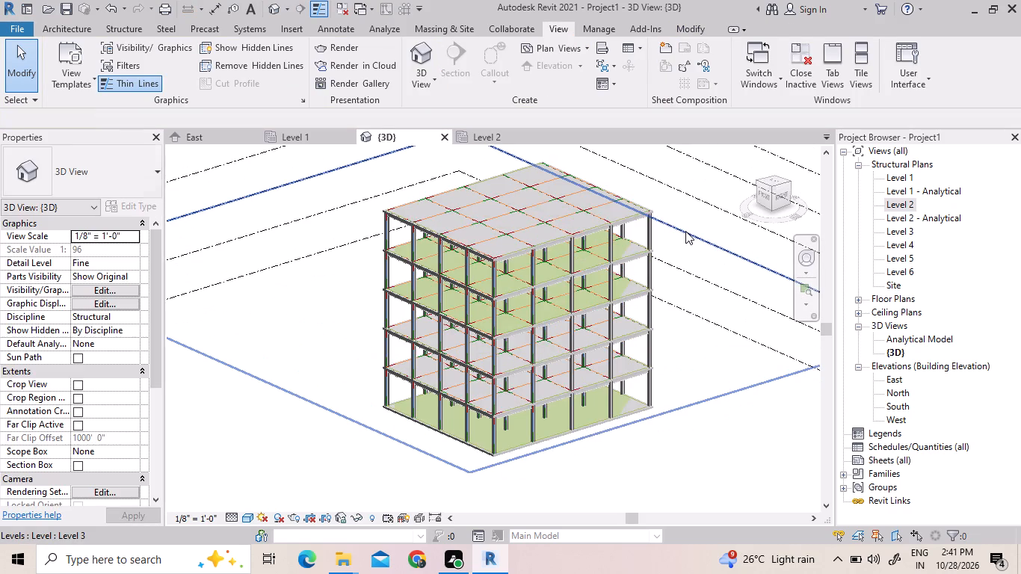
scroll(679, 276, "up", 2)
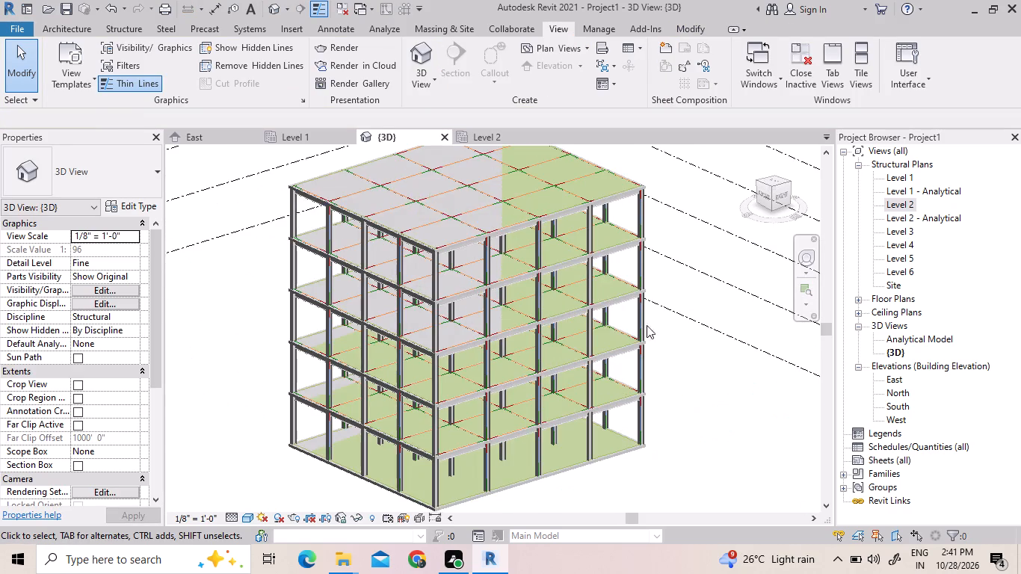
scroll(356, 254, "down", 2)
scroll(582, 342, "up", 2)
middle_click(623, 358, "shift")
scroll(623, 358, "up", 1, "shift")
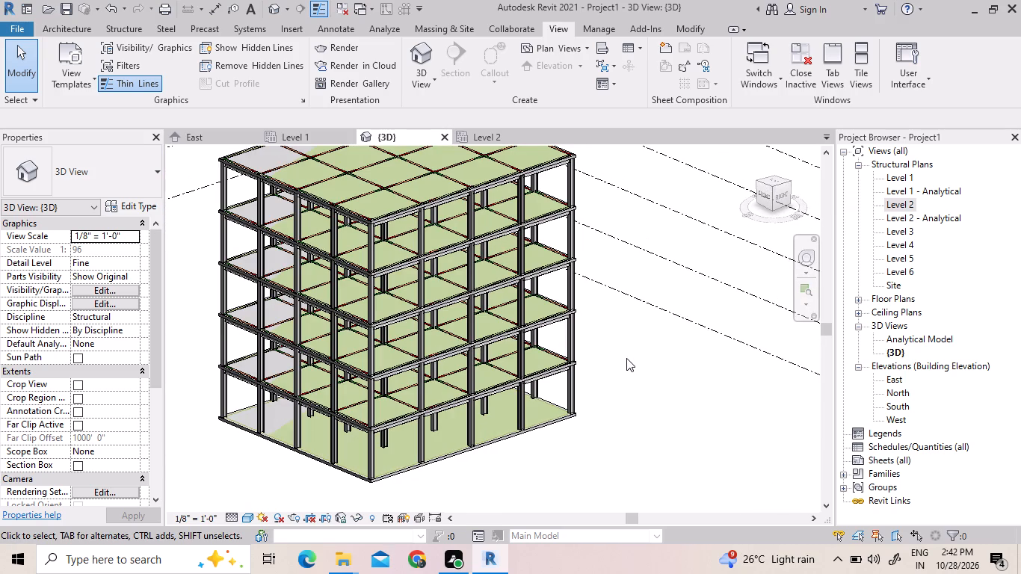
scroll(626, 358, "down", 3)
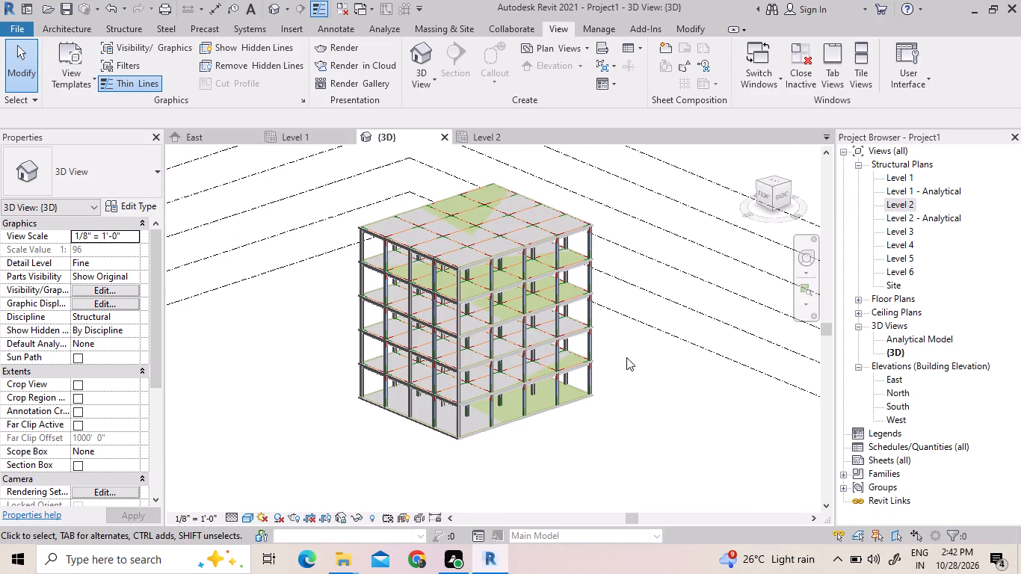
scroll(605, 303, "up", 2)
scroll(596, 238, "up", 6)
scroll(599, 165, "up", 3)
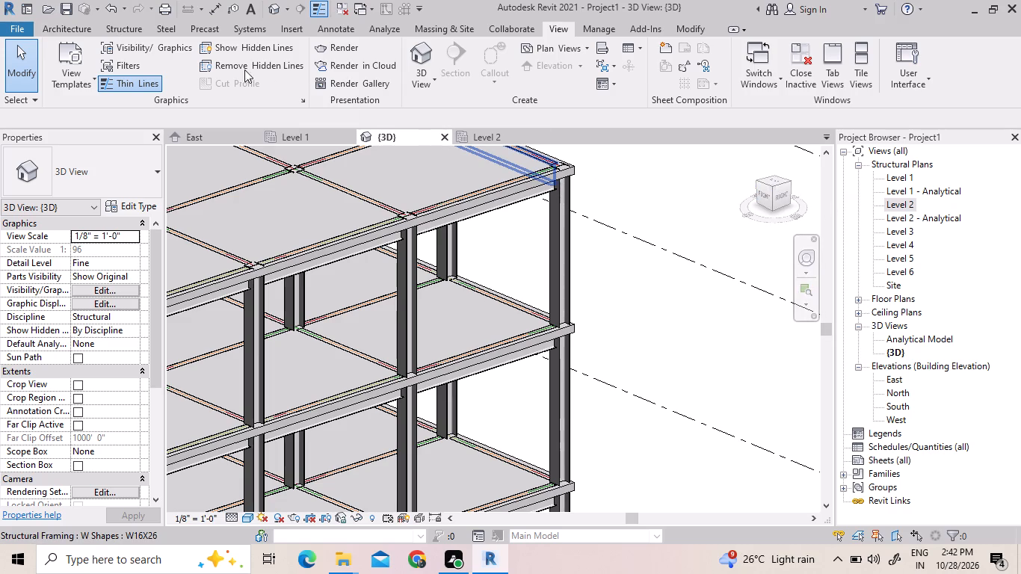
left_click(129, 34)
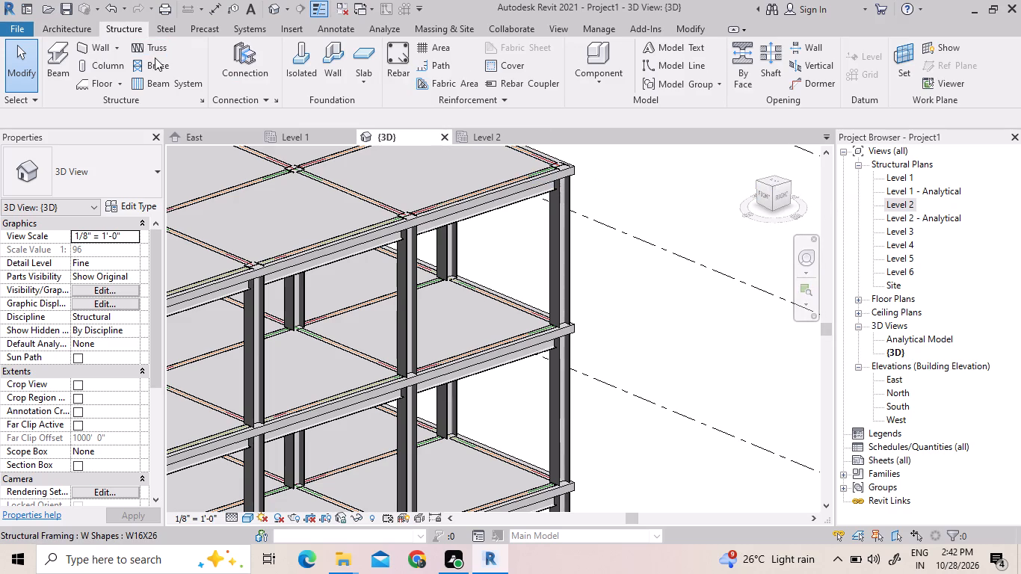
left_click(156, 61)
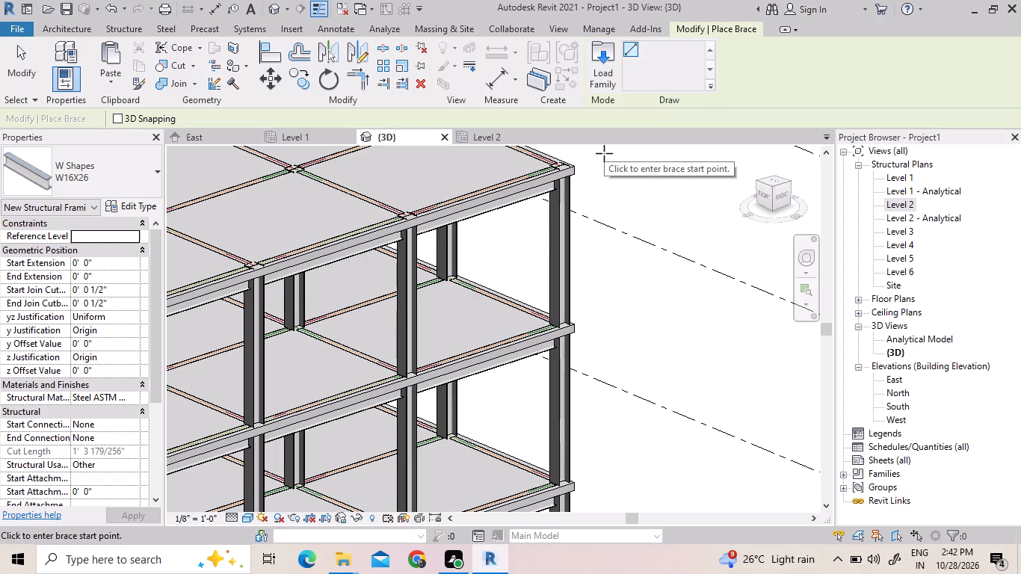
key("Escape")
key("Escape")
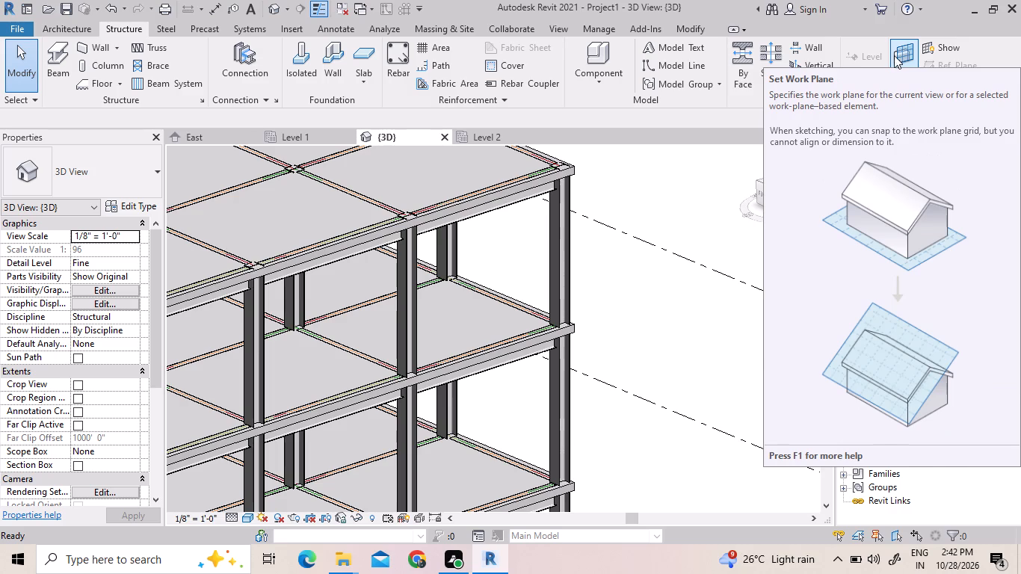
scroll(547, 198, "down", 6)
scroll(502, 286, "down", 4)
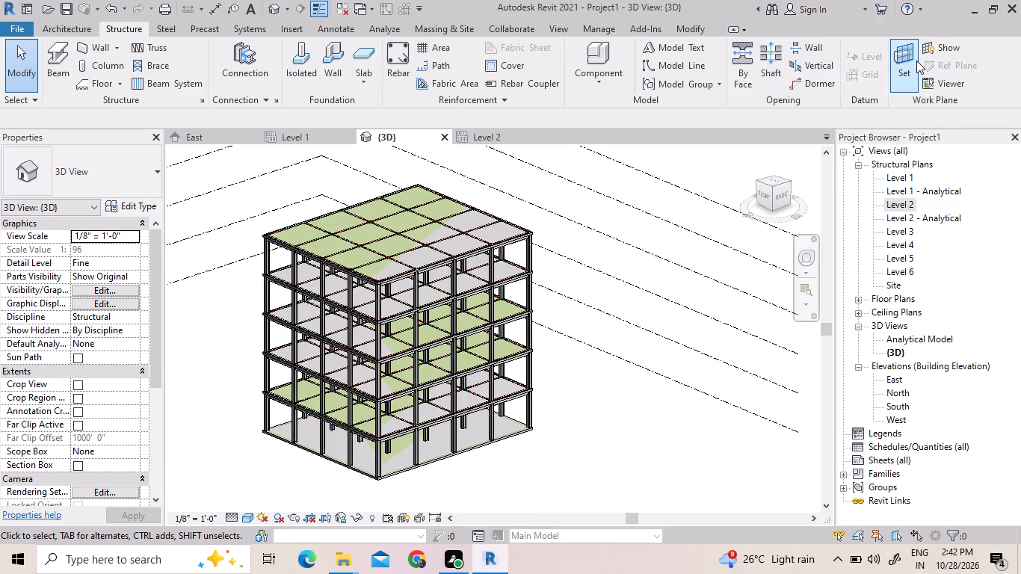
Set the work plane with the pick-a-plane option, using the W16X26 edge beam at Level 6 on the building's right face.
left_click(916, 61)
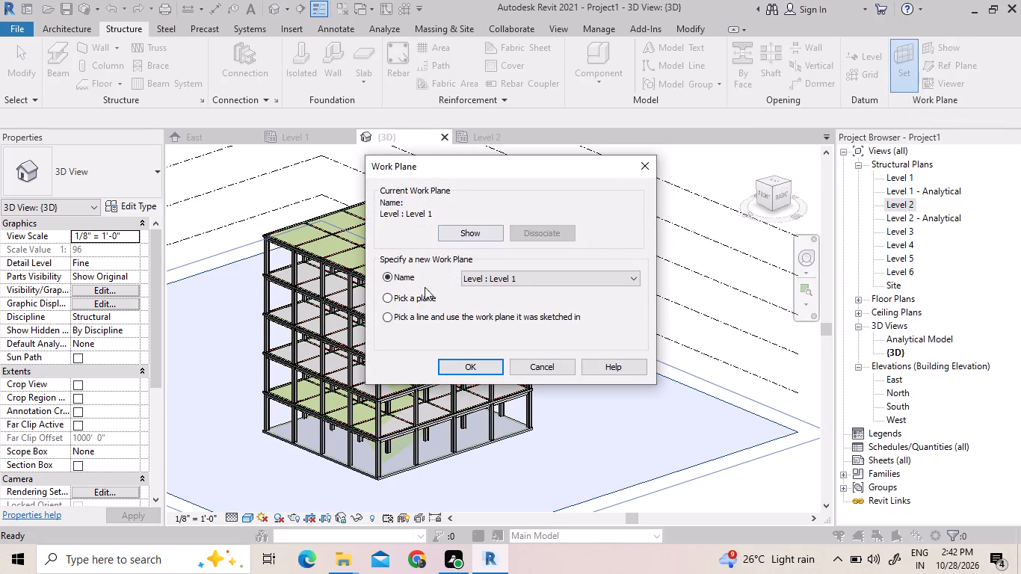
left_click(416, 293)
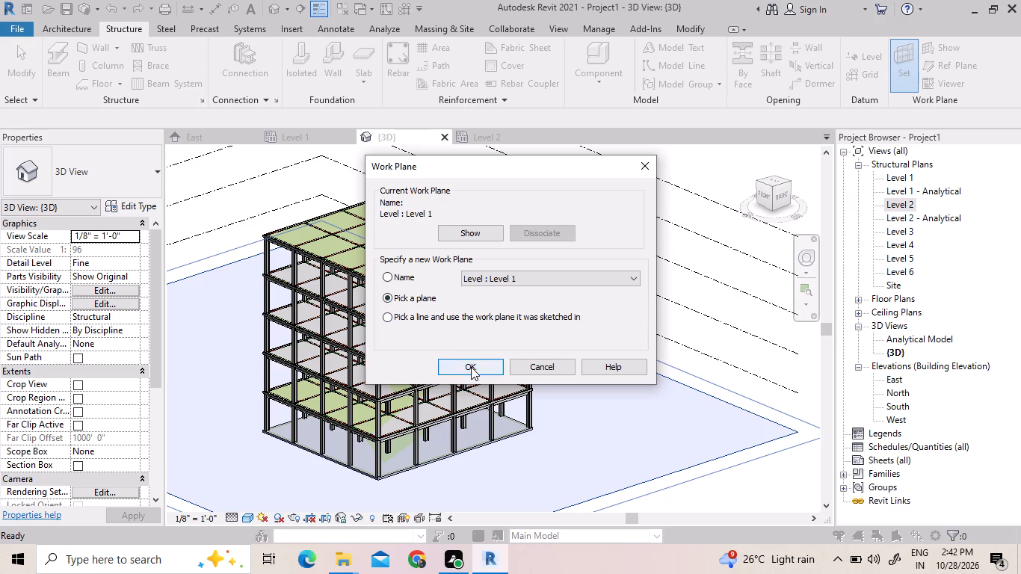
left_click(471, 367)
scroll(508, 239, "up", 16)
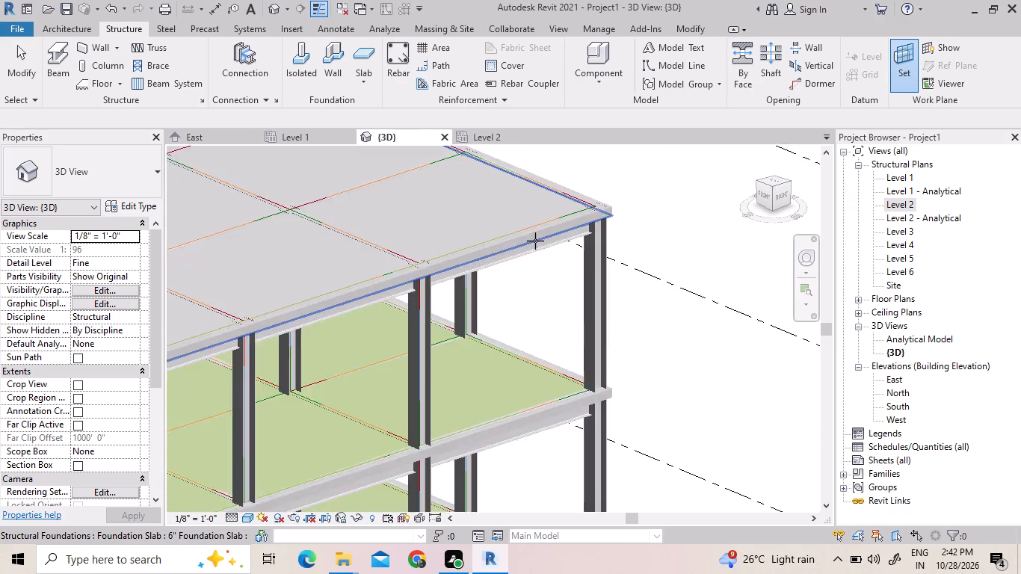
scroll(535, 241, "up", 14)
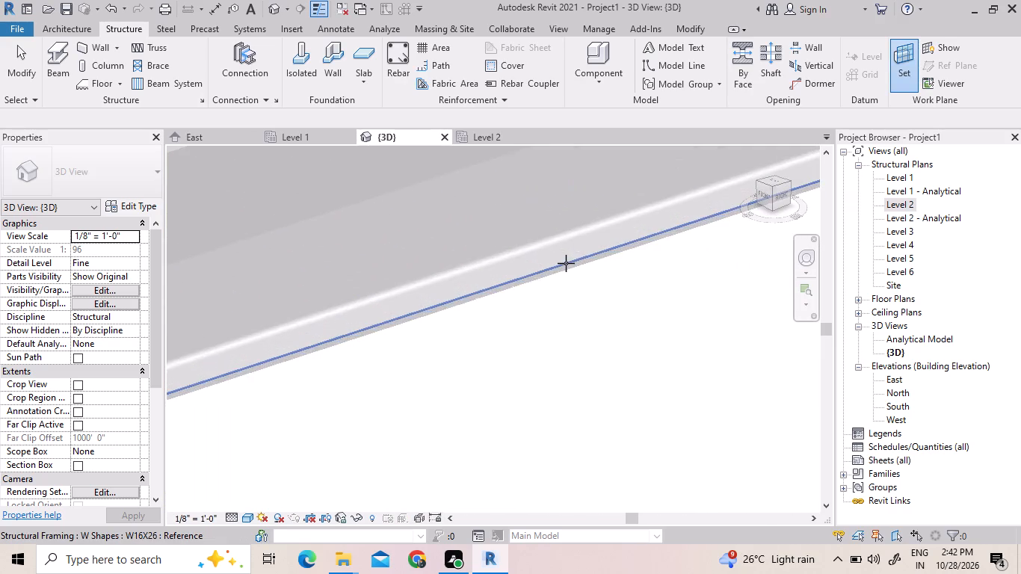
scroll(566, 263, "up", 6)
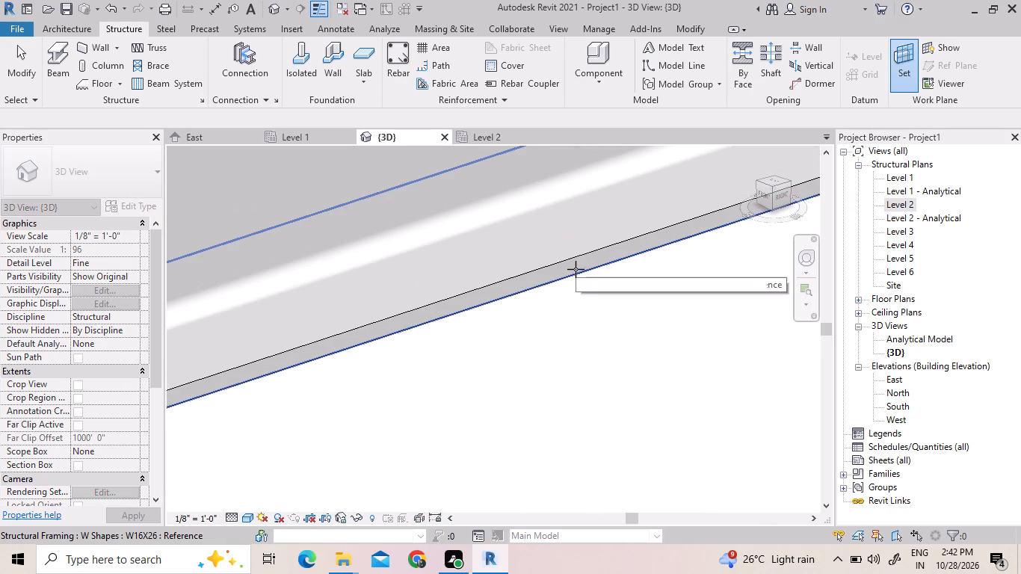
left_click(578, 265)
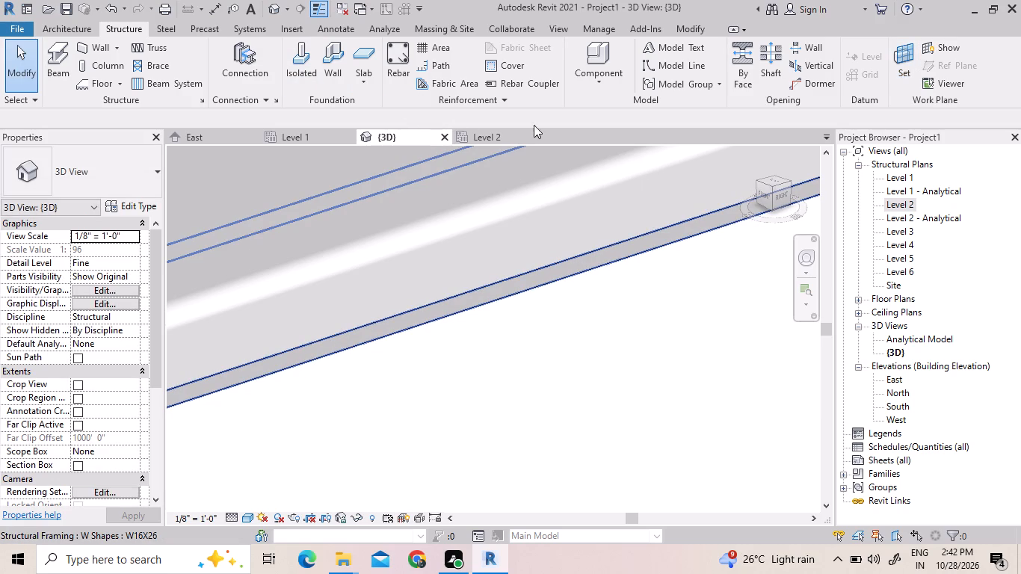
In the right-side view, place two crossing W16X26 braces, each about 14.5' long, in the top-storey corner bay between Levels 5 and 6.
left_click(166, 63)
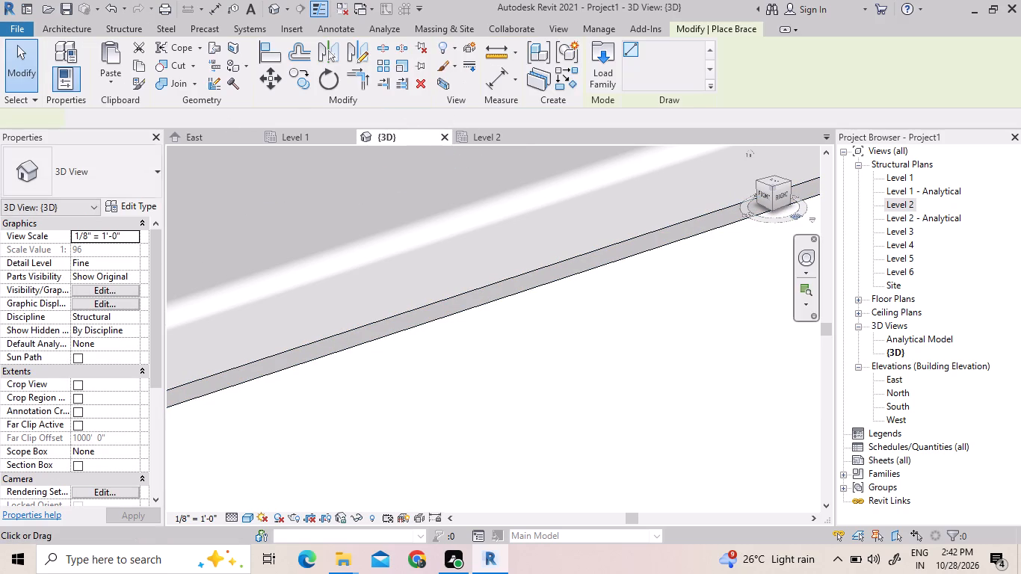
left_click(780, 198)
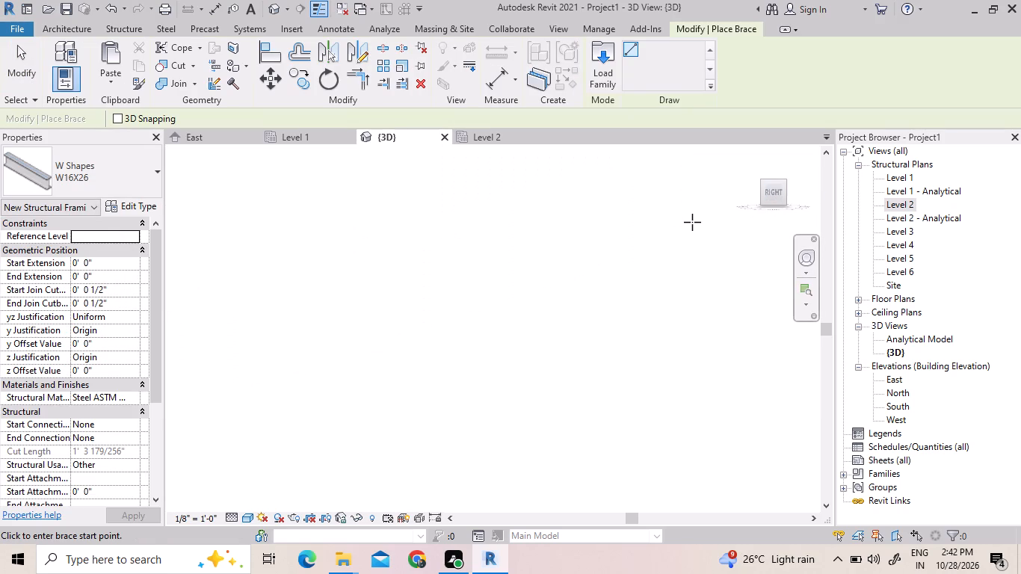
scroll(542, 305, "up", 8)
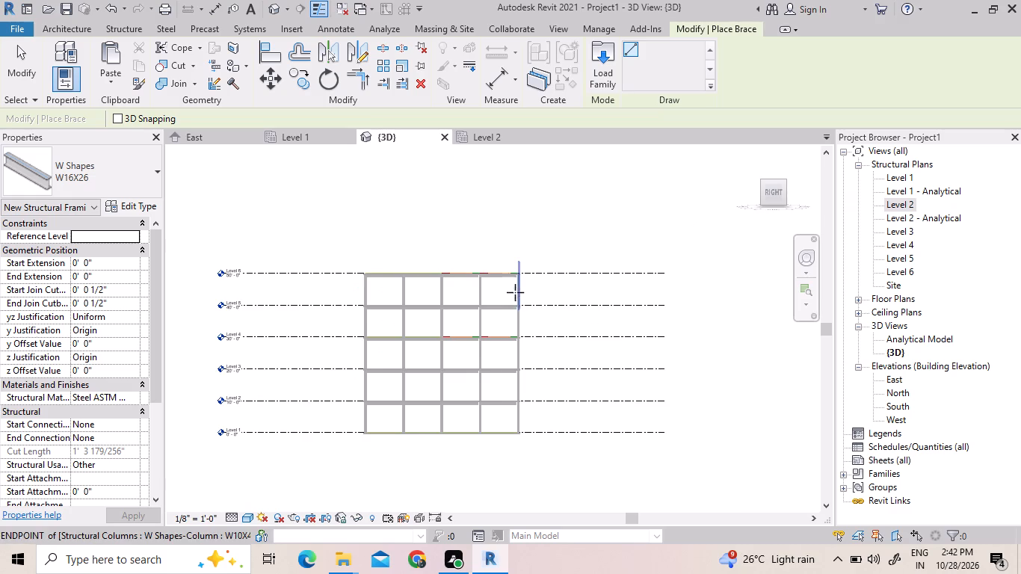
scroll(513, 273, "up", 3)
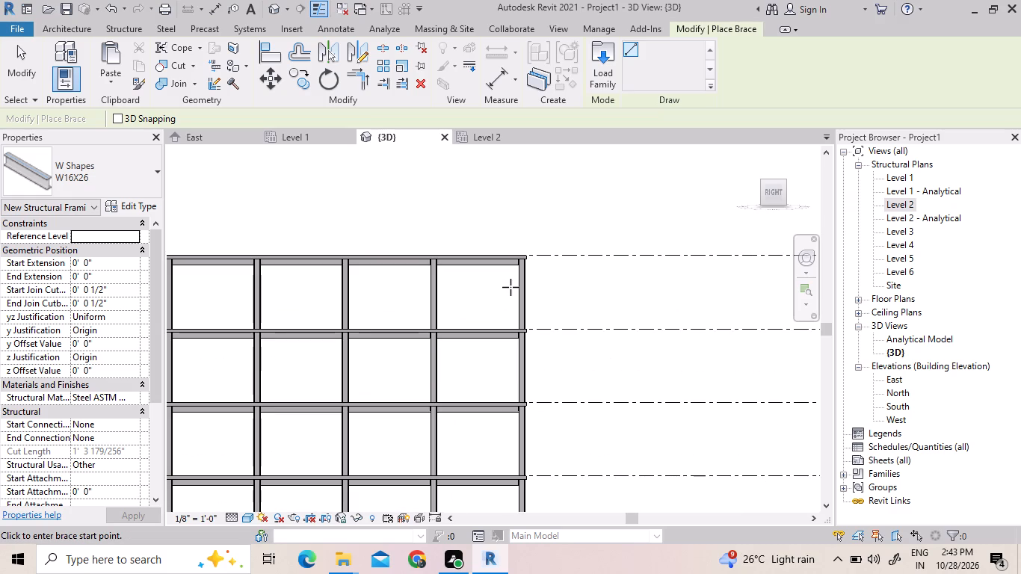
scroll(515, 271, "up", 7)
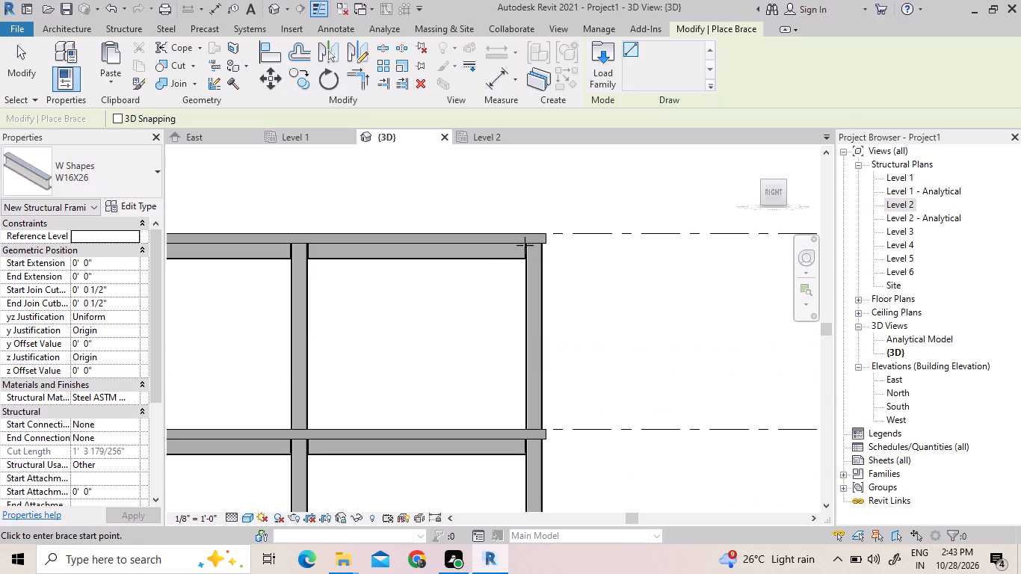
scroll(523, 249, "up", 4)
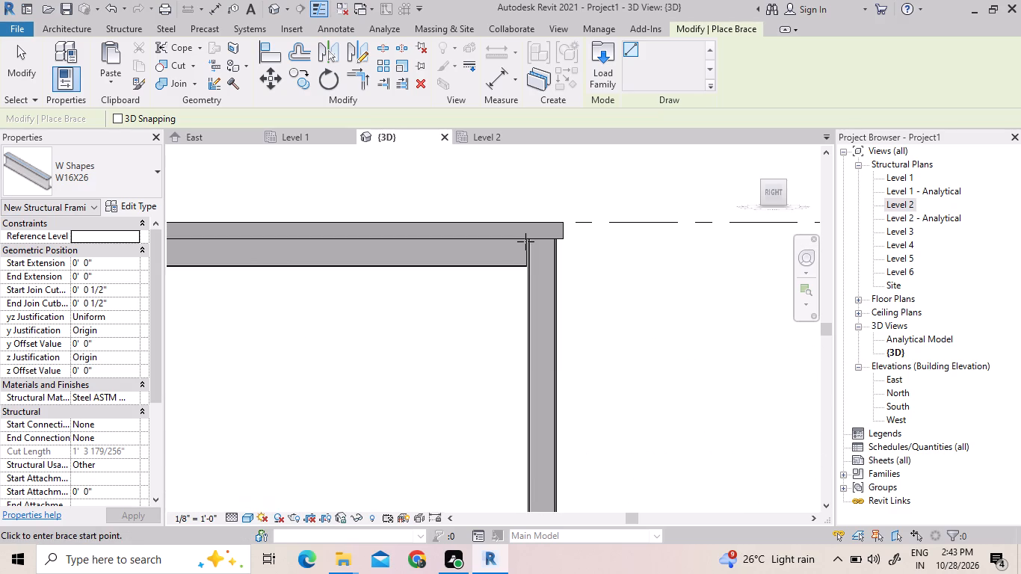
left_click(525, 241)
scroll(493, 279, "down", 5)
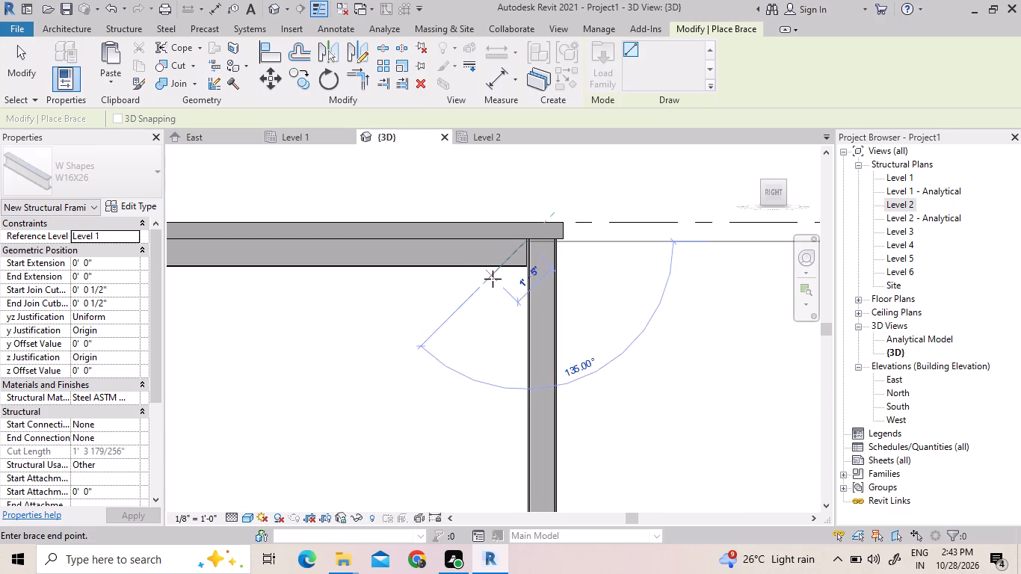
scroll(493, 279, "down", 6)
scroll(444, 346, "up", 5)
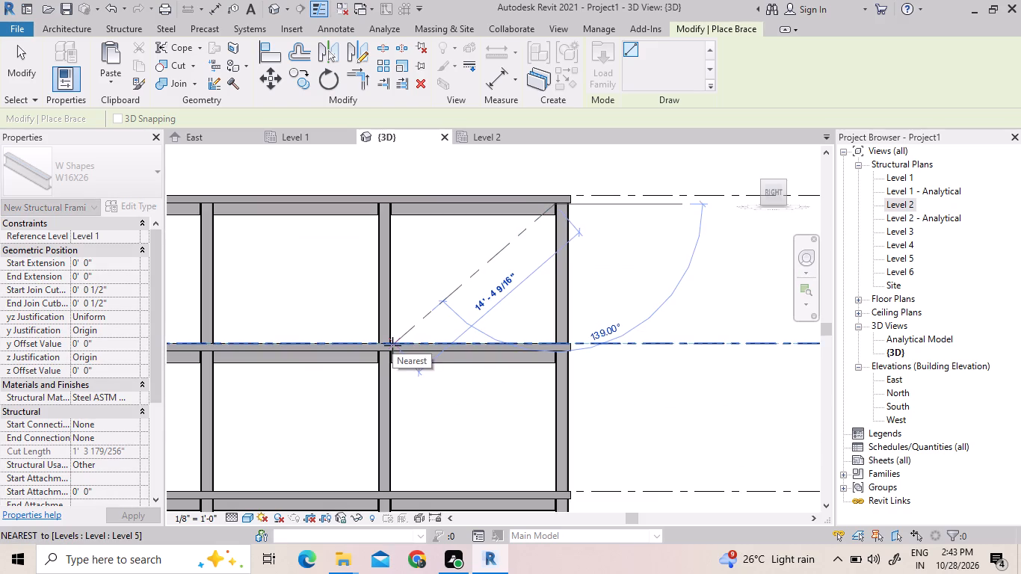
left_click(392, 345)
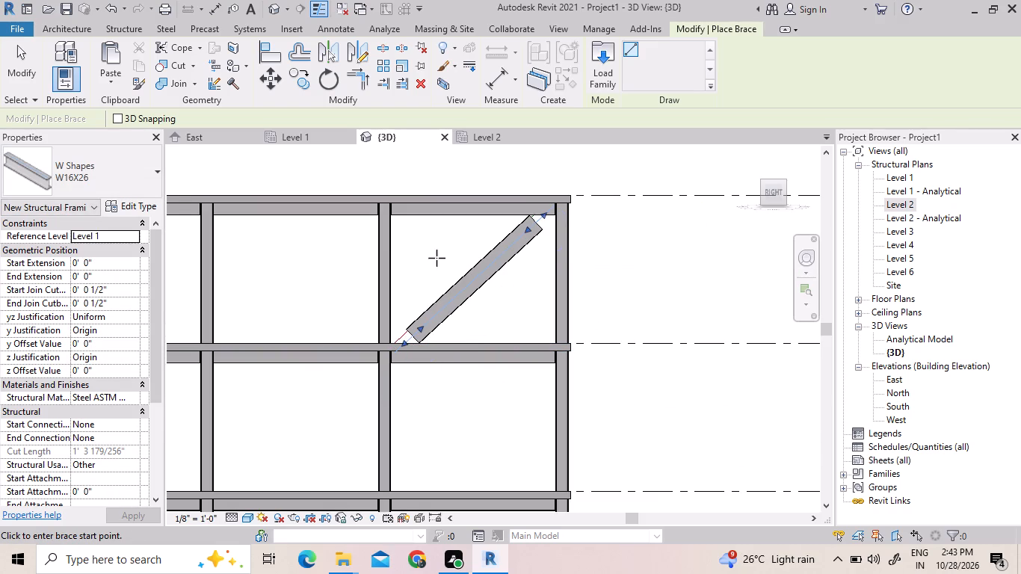
key("Escape")
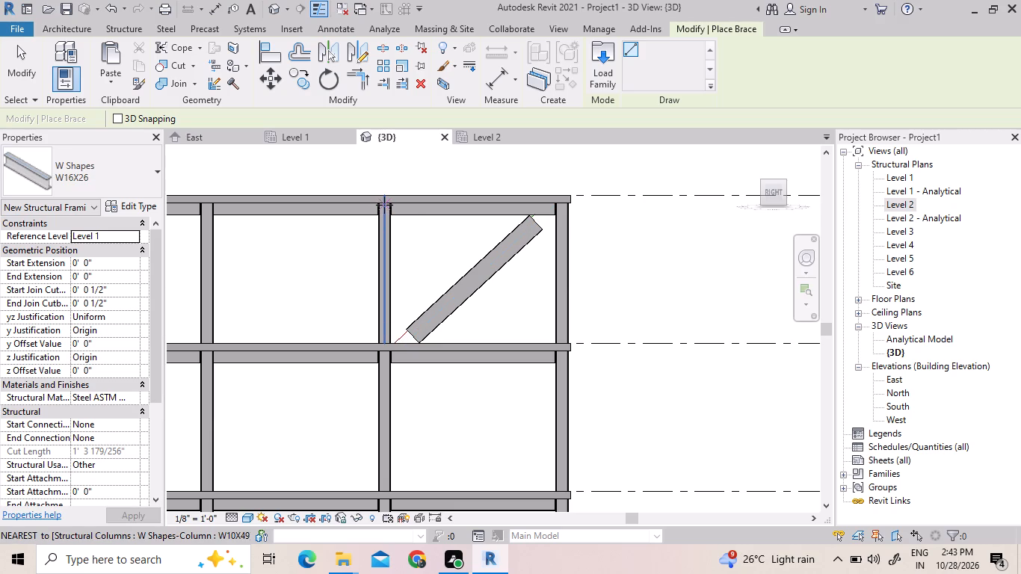
left_click(384, 205)
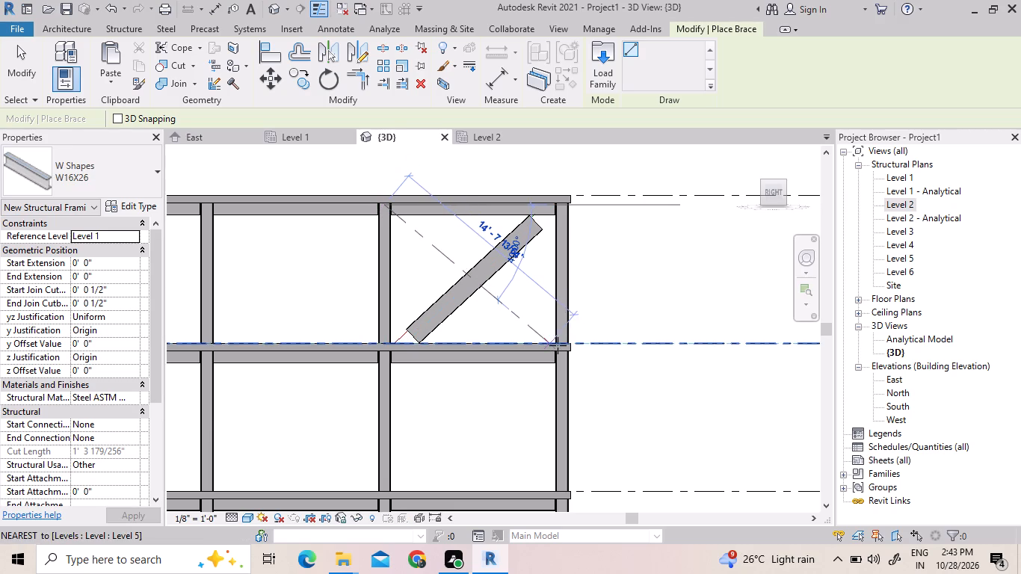
left_click(562, 346)
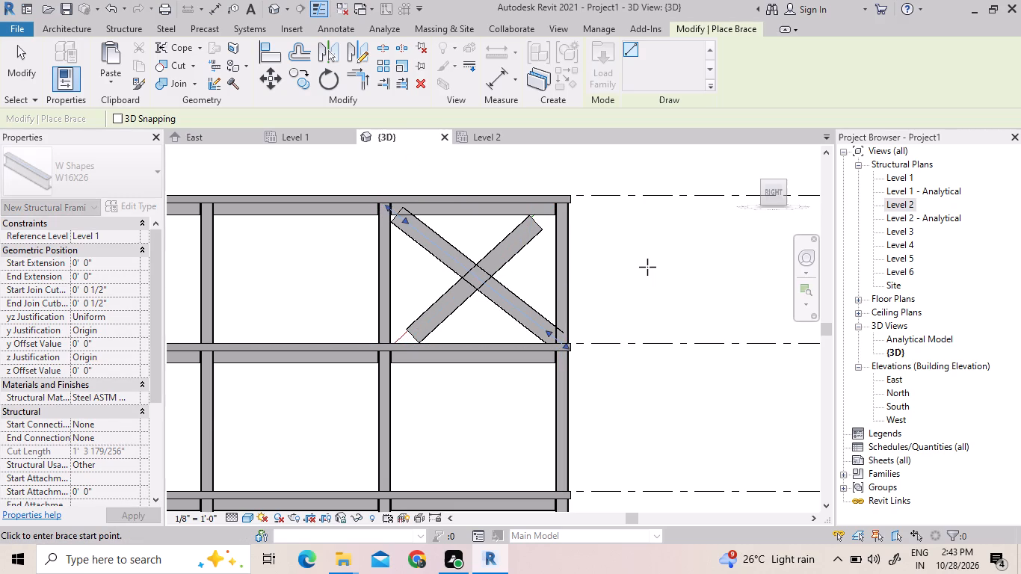
key("Escape")
Examine the crossed braces and how their ends meet the columns and beams in 3D.
scroll(455, 240, "down", 2)
scroll(448, 265, "up", 2)
middle_click_drag(466, 292, 498, 319, "shift")
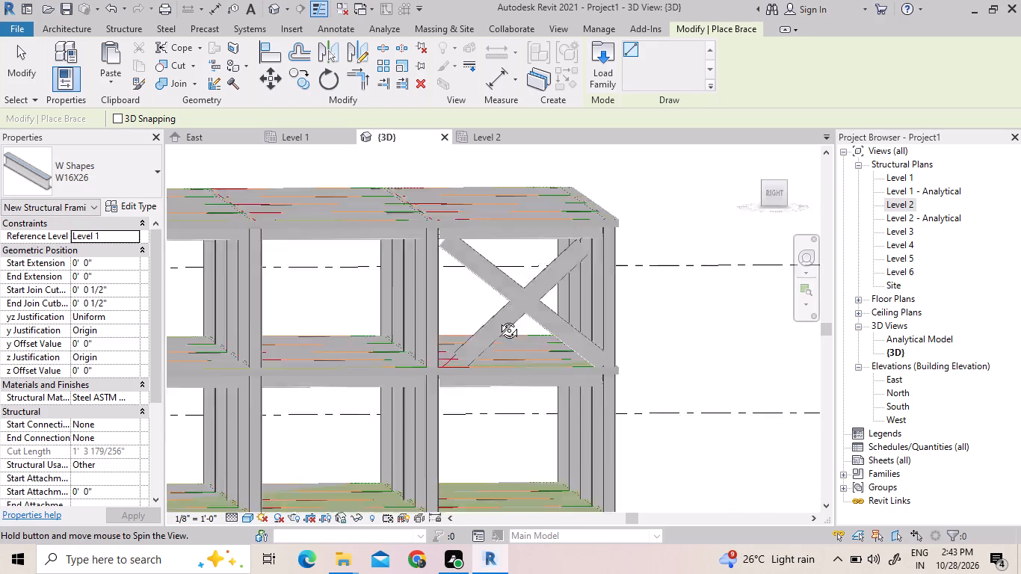
middle_click_drag(498, 319, 493, 324, "shift")
scroll(537, 250, "down", 3, "shift")
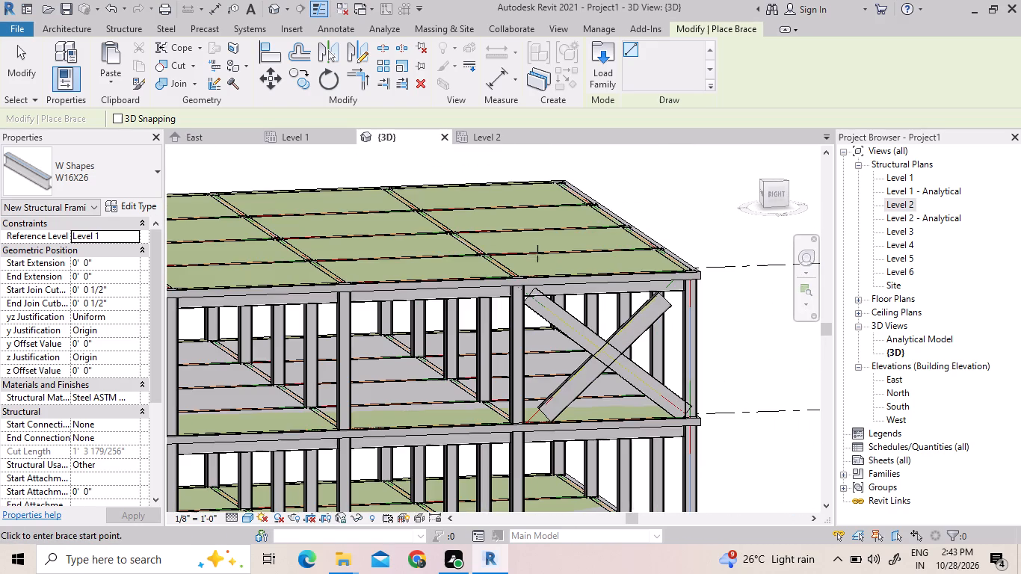
scroll(537, 253, "down", 1, "shift")
middle_click_drag(565, 303, 620, 341, "shift")
middle_click_drag(733, 340, 380, 232)
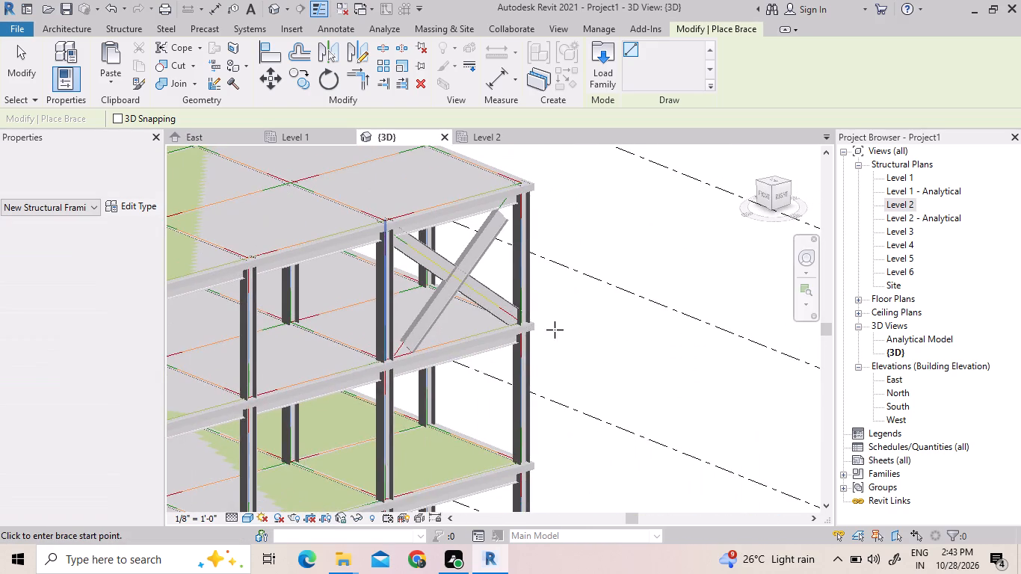
scroll(573, 345, "up", 4)
key("Escape")
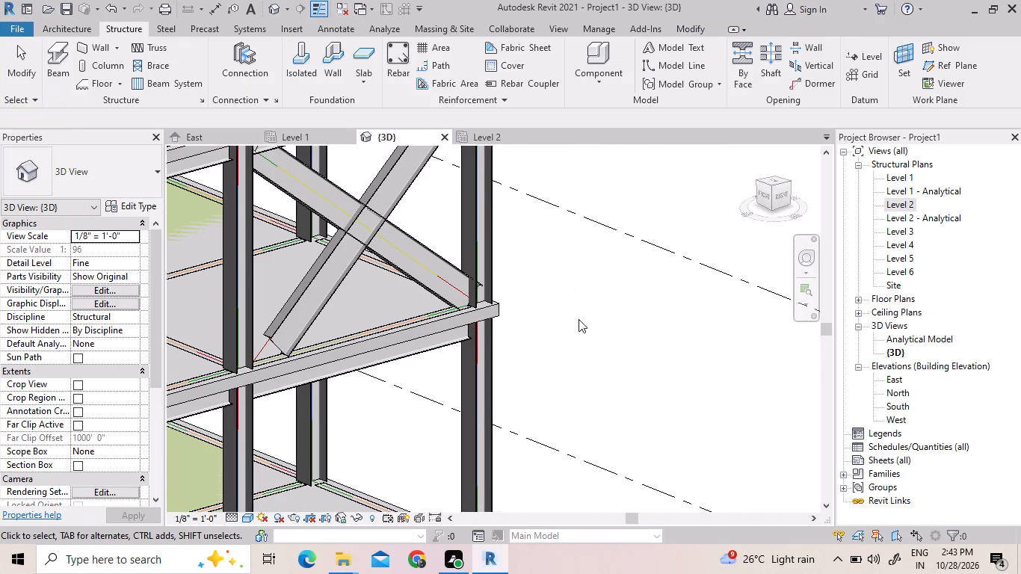
key("Escape")
scroll(590, 309, "down", 4)
scroll(516, 240, "up", 3)
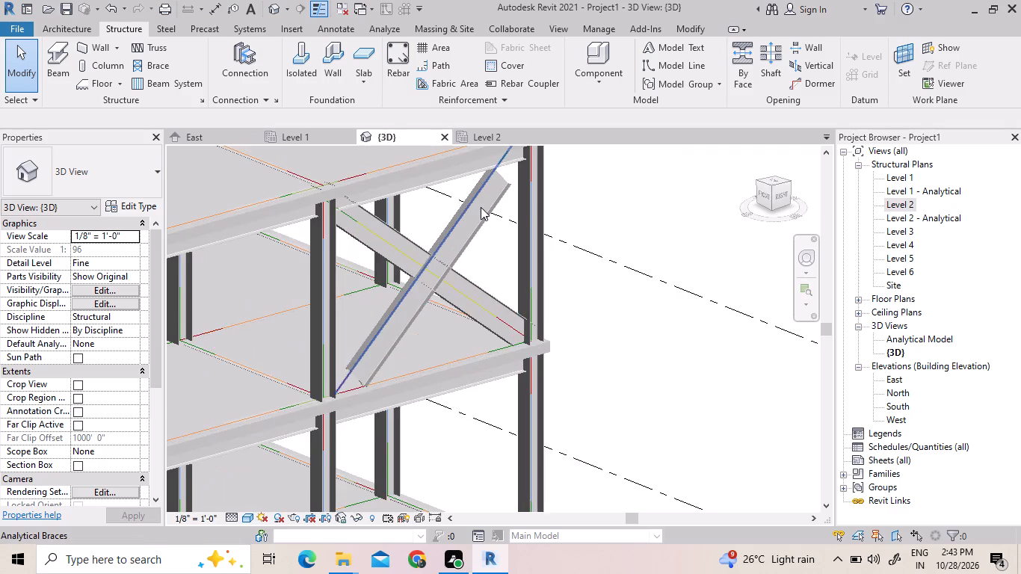
Check the structural framing types available for the brace rising to the corner column at Level 6.
left_click(481, 206)
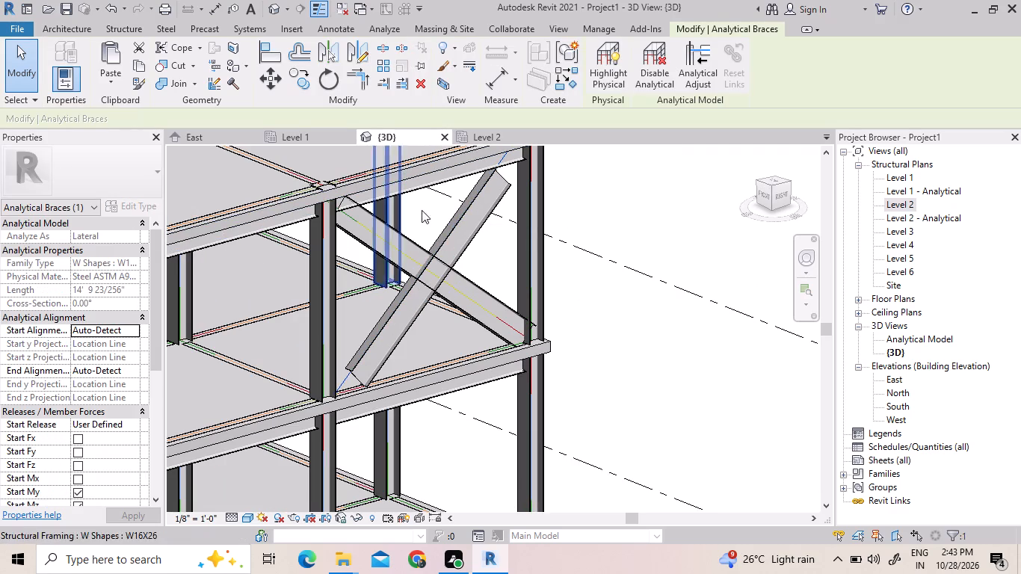
left_click(475, 230)
left_click(626, 297)
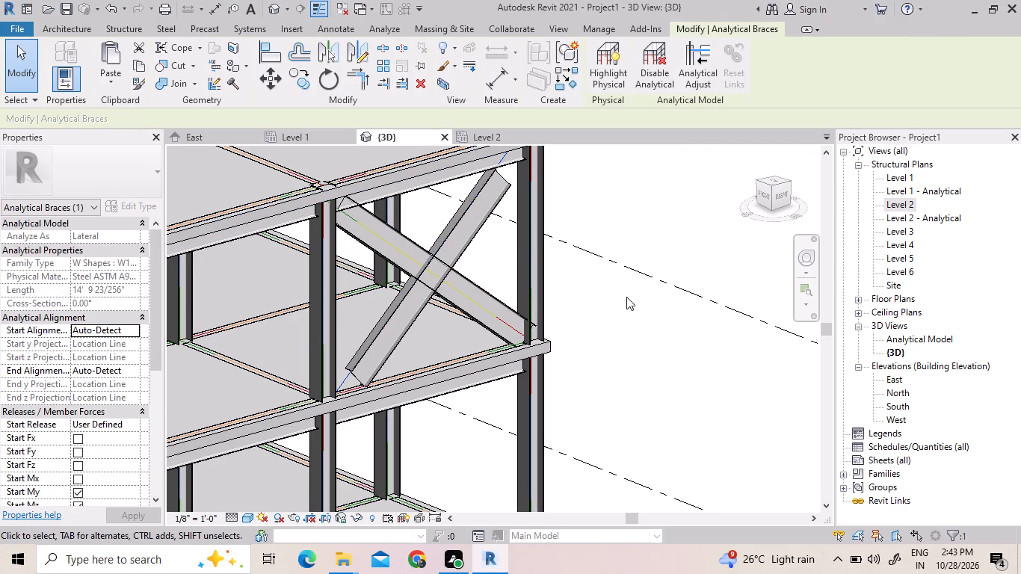
left_click(476, 235)
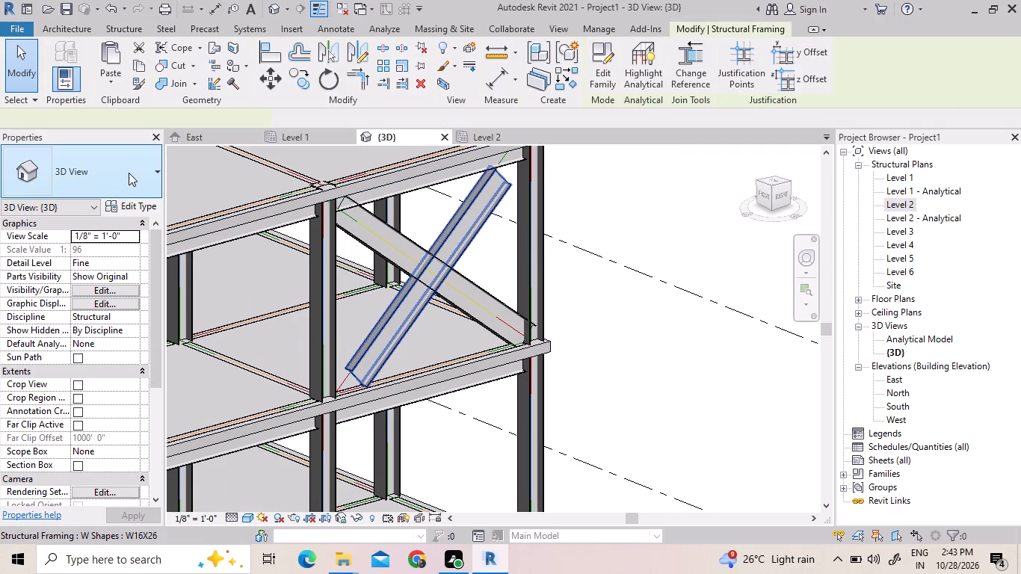
left_click(128, 172)
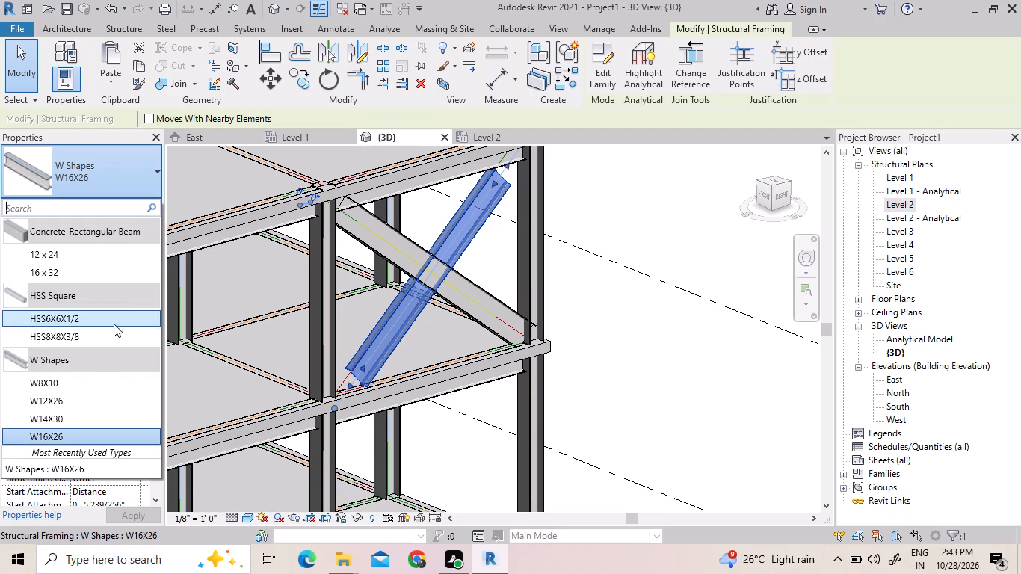
scroll(88, 335, "up", 7)
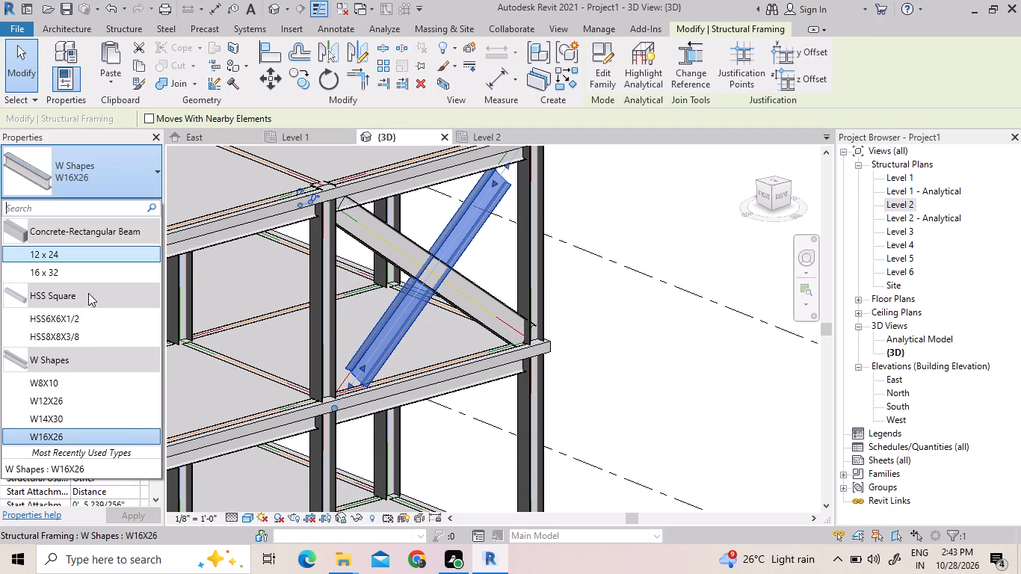
scroll(88, 359, "down", 5)
left_click(87, 182)
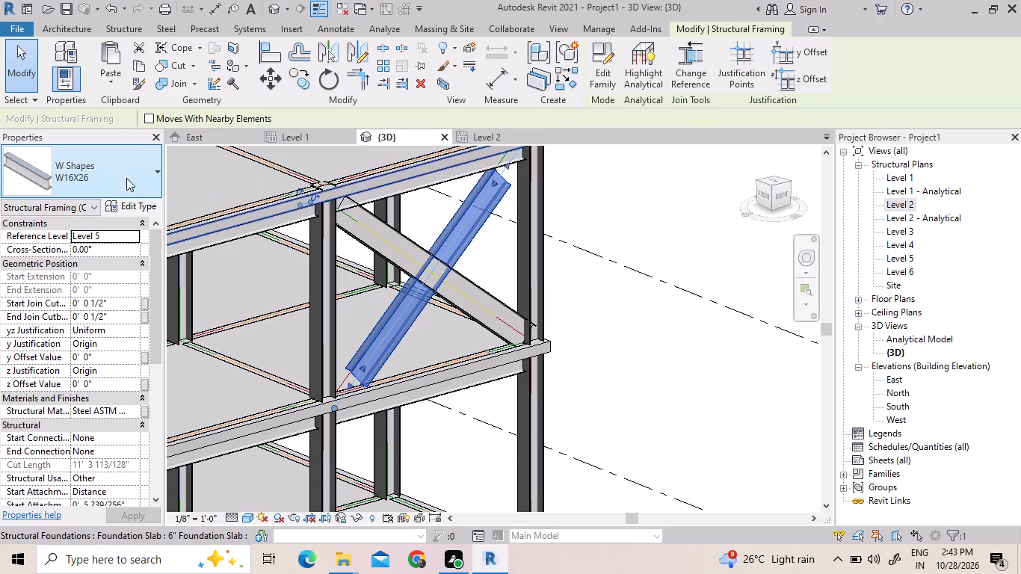
left_click(613, 302)
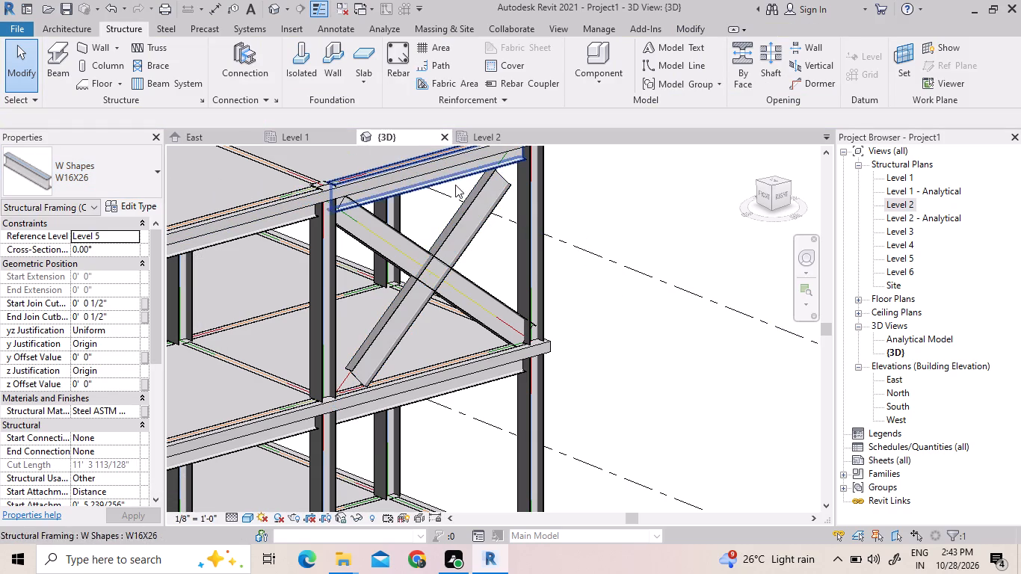
Delete the W16X26 brace that rises from the inner column at Level 5 to the corner column at Level 6.
left_click(471, 224)
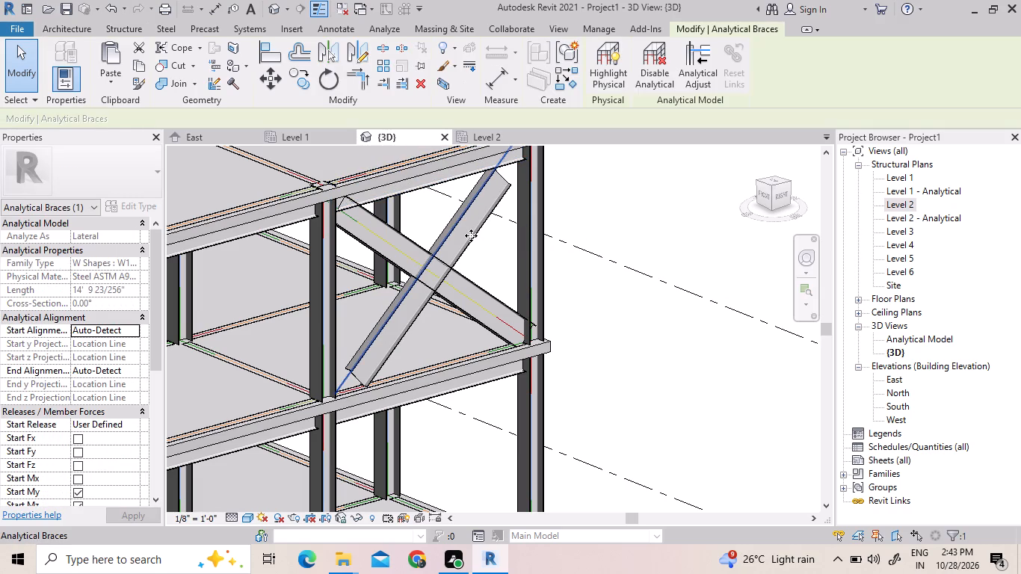
left_click(483, 229)
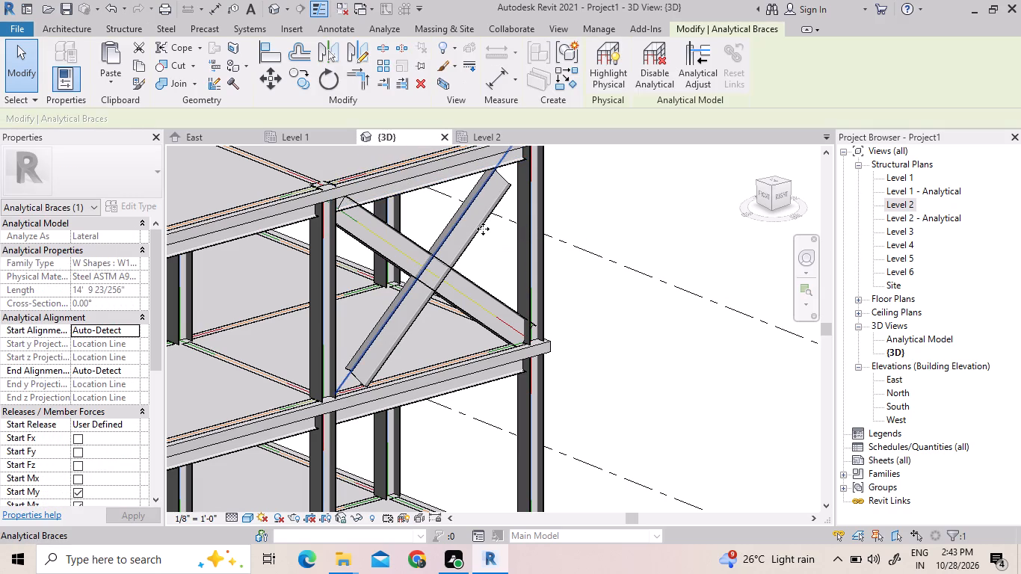
left_click(481, 215)
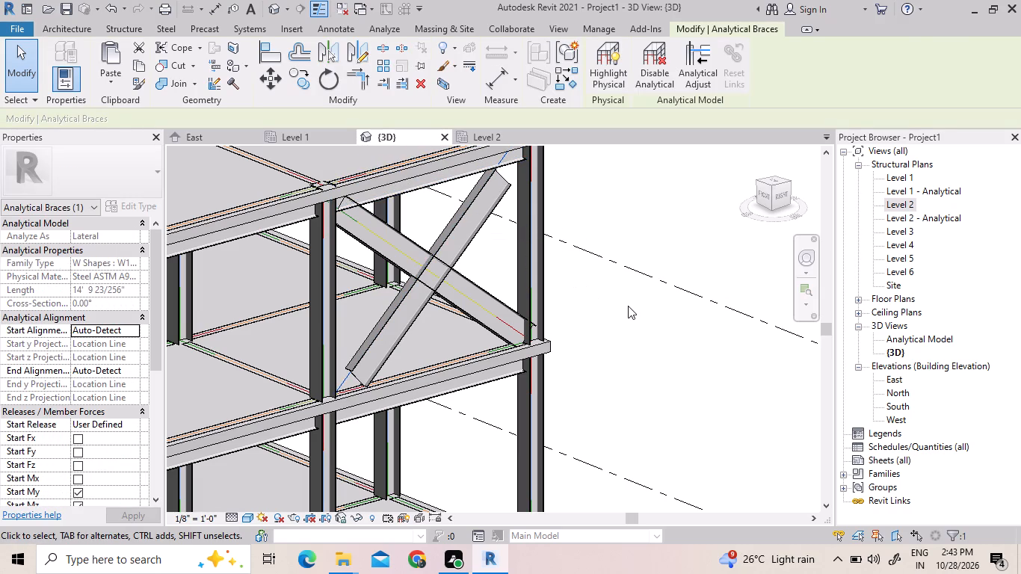
left_click(628, 306)
left_click(485, 224)
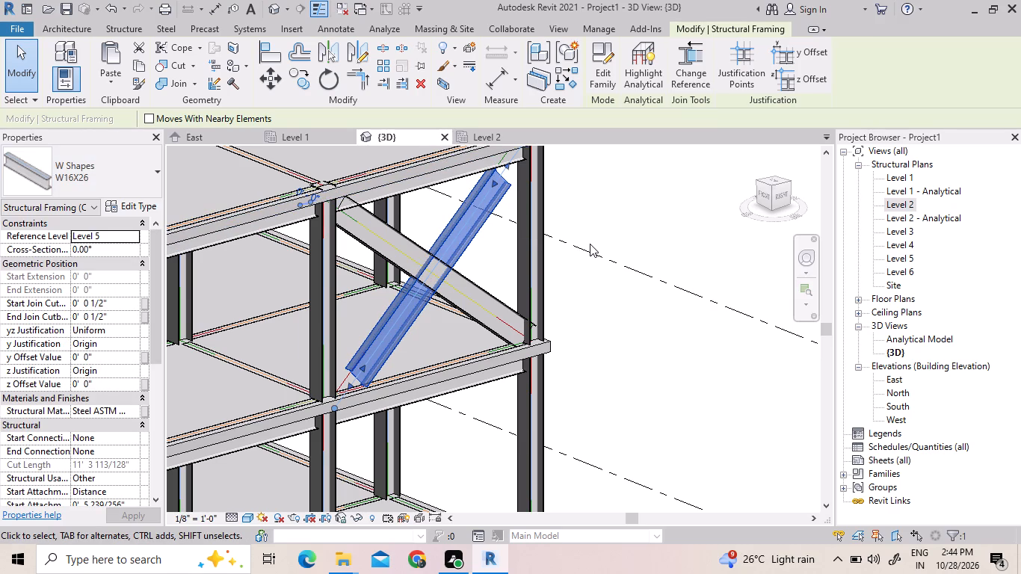
key("Delete")
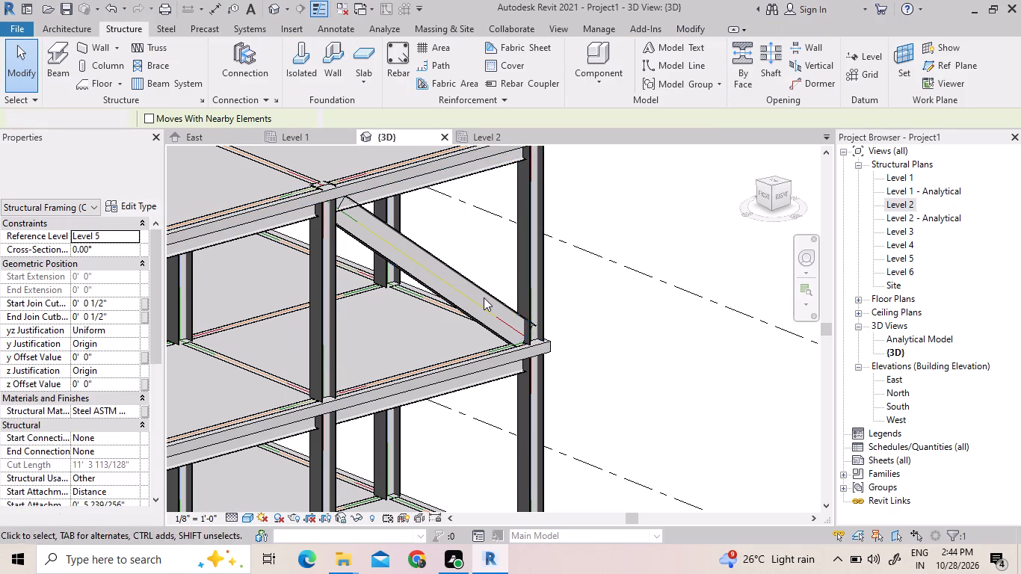
Delete the remaining W16X26 brace that descends from the inner column at Level 6 to the corner column at Level 5.
left_click(484, 297)
key("Delete")
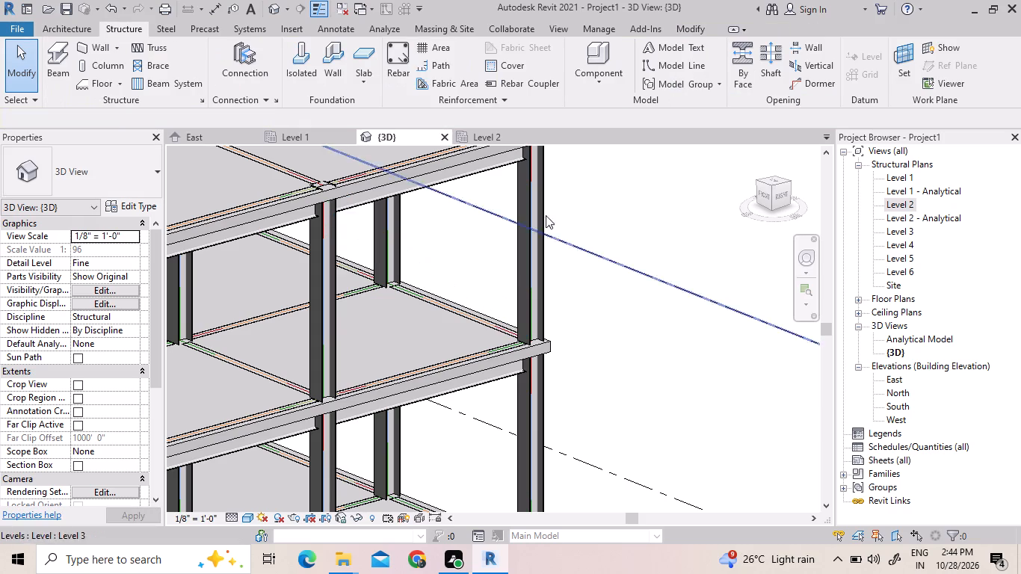
In the right-side view, place an HSS6X6X1/2 brace from the corner column at Level 6 down to the inner column at Level 5.
left_click(167, 69)
left_click(134, 172)
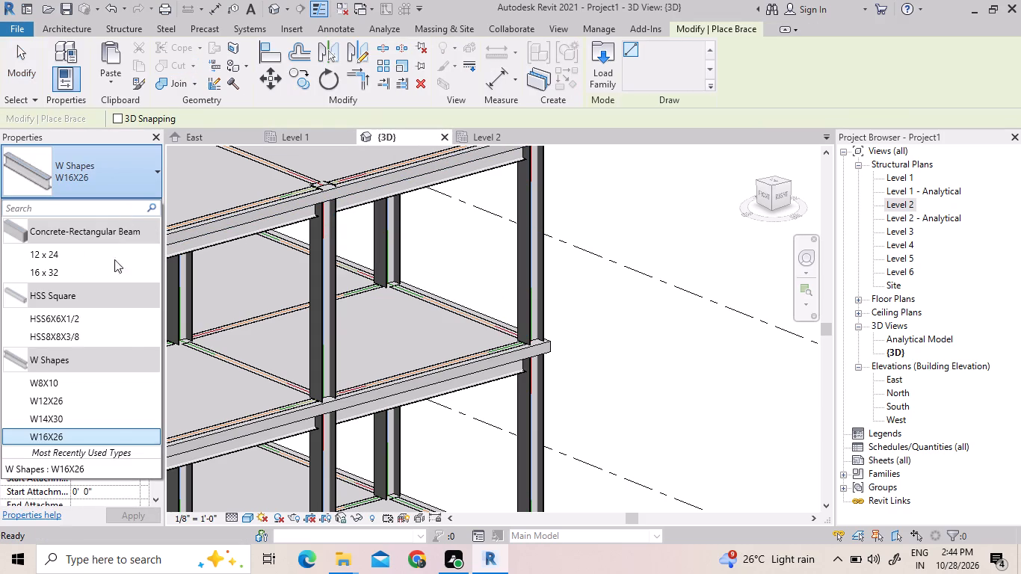
scroll(111, 382, "down", 5)
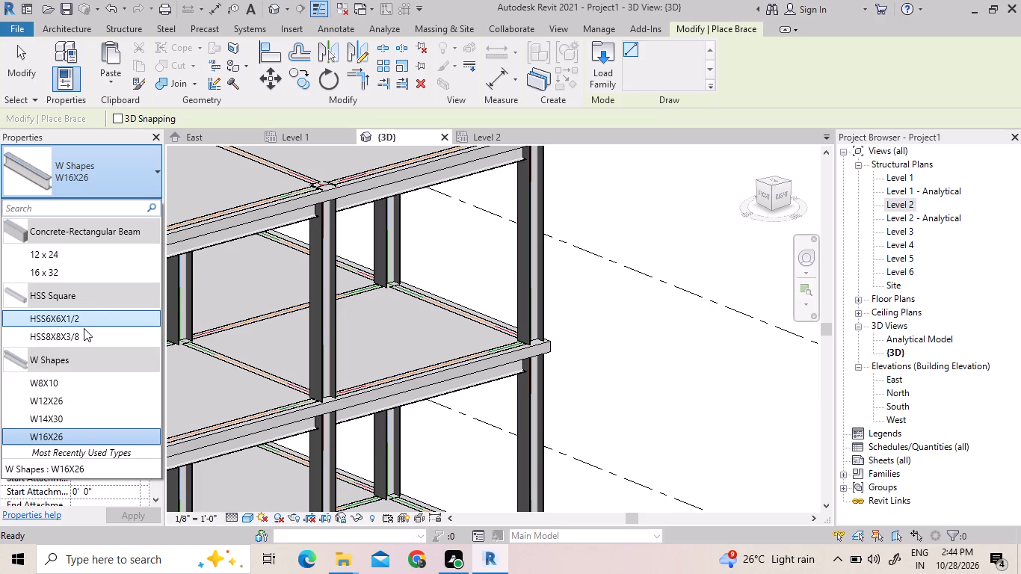
left_click(88, 321)
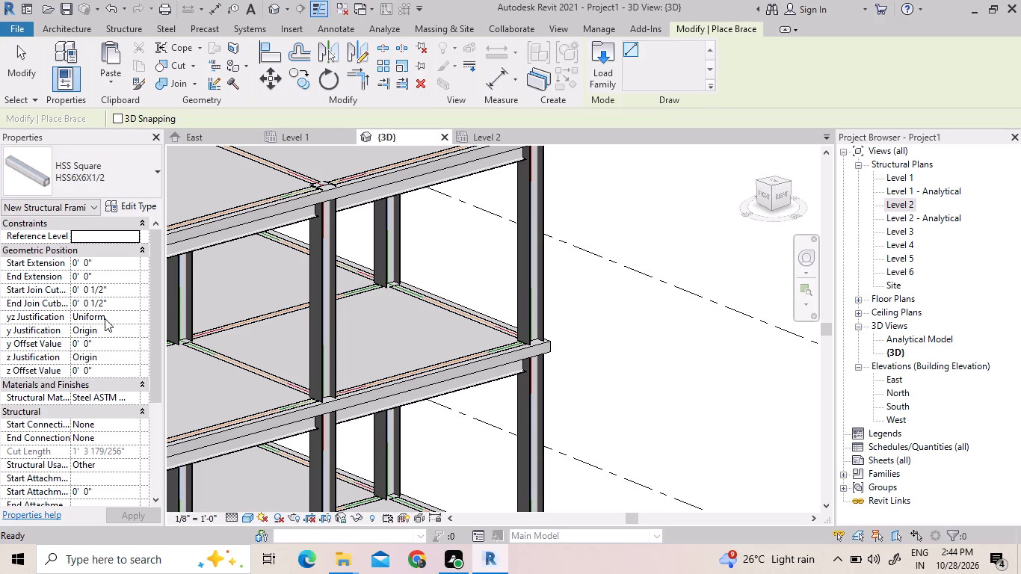
scroll(546, 150, "up", 3)
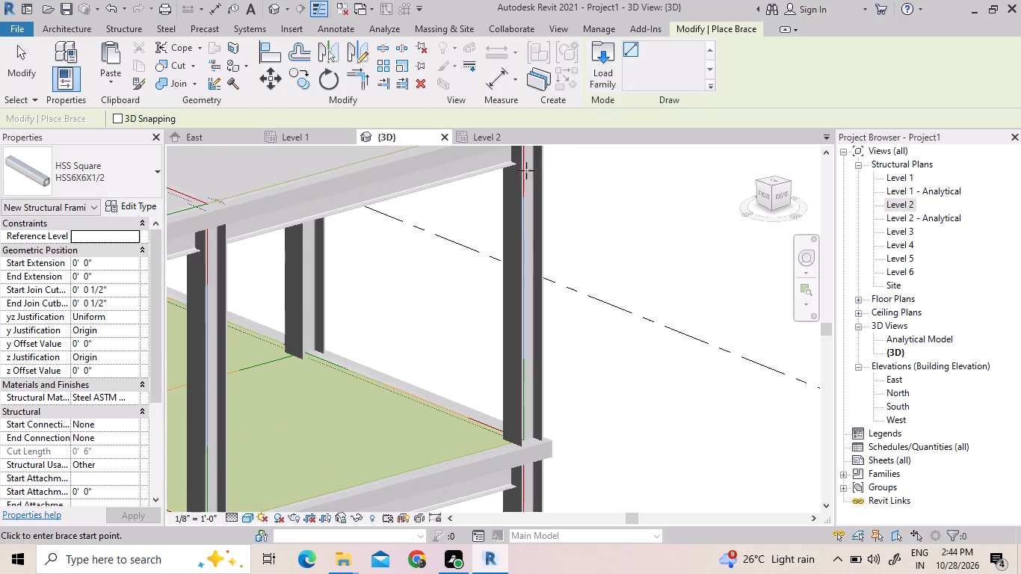
scroll(520, 174, "up", 3)
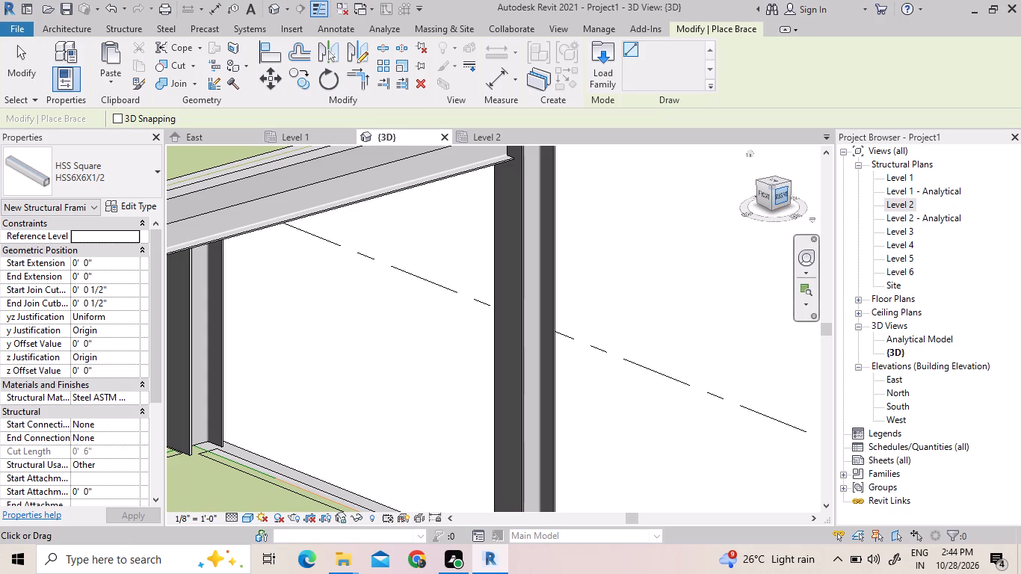
left_click(780, 199)
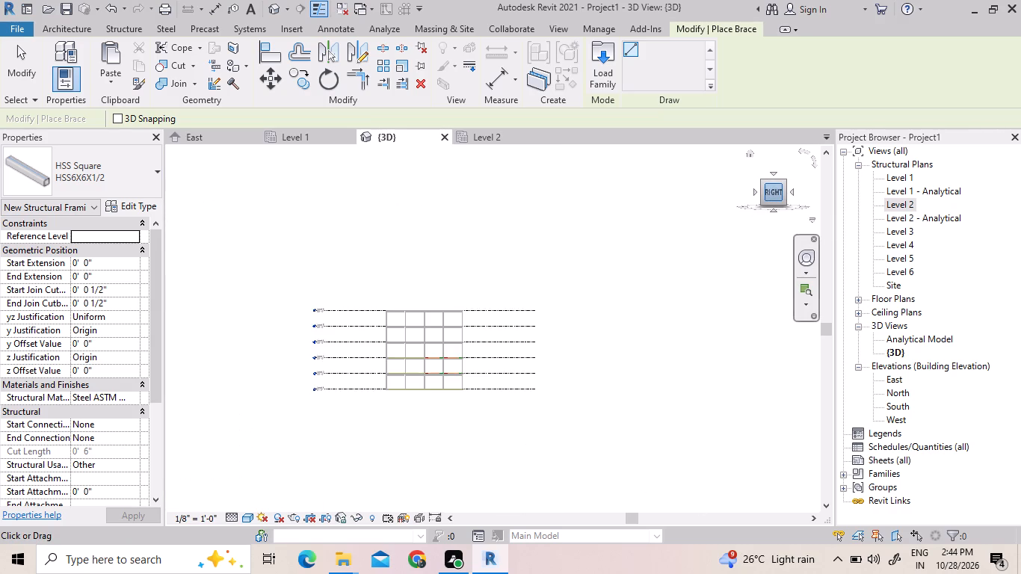
scroll(472, 324, "up", 6)
scroll(559, 273, "up", 5)
scroll(617, 242, "up", 6)
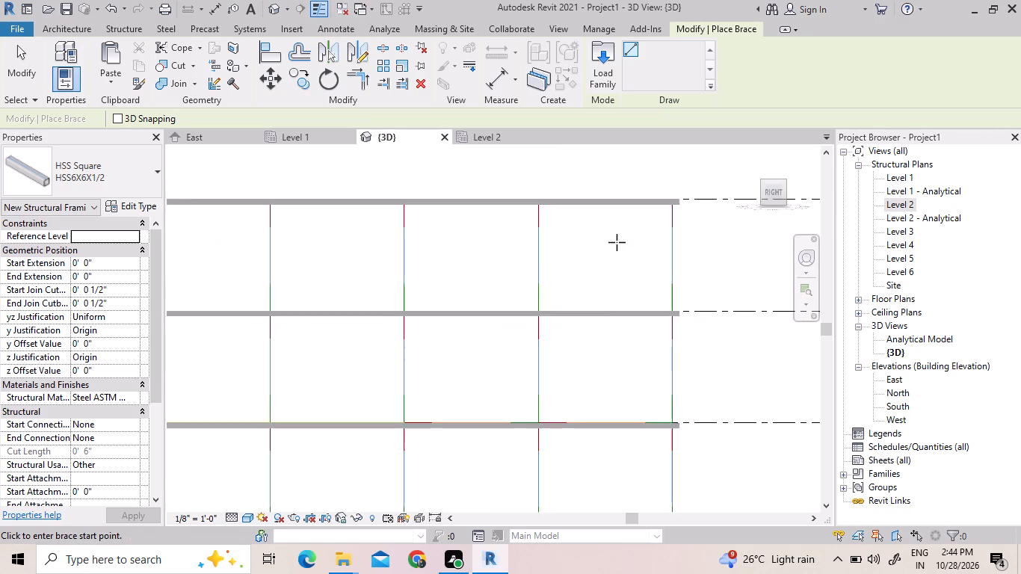
scroll(617, 242, "up", 3)
middle_click_drag(700, 188, 598, 241)
left_click(639, 207)
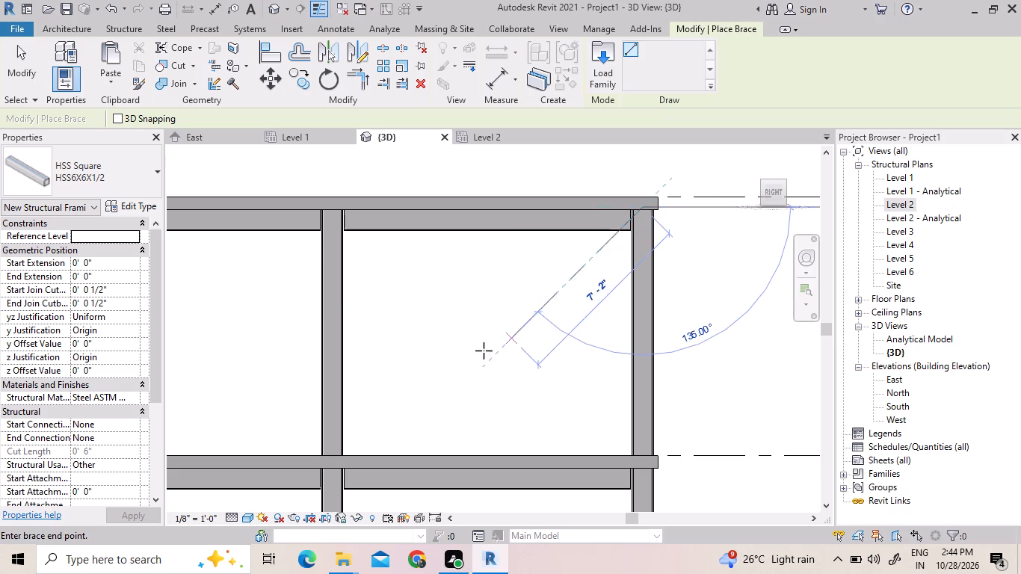
left_click(339, 462)
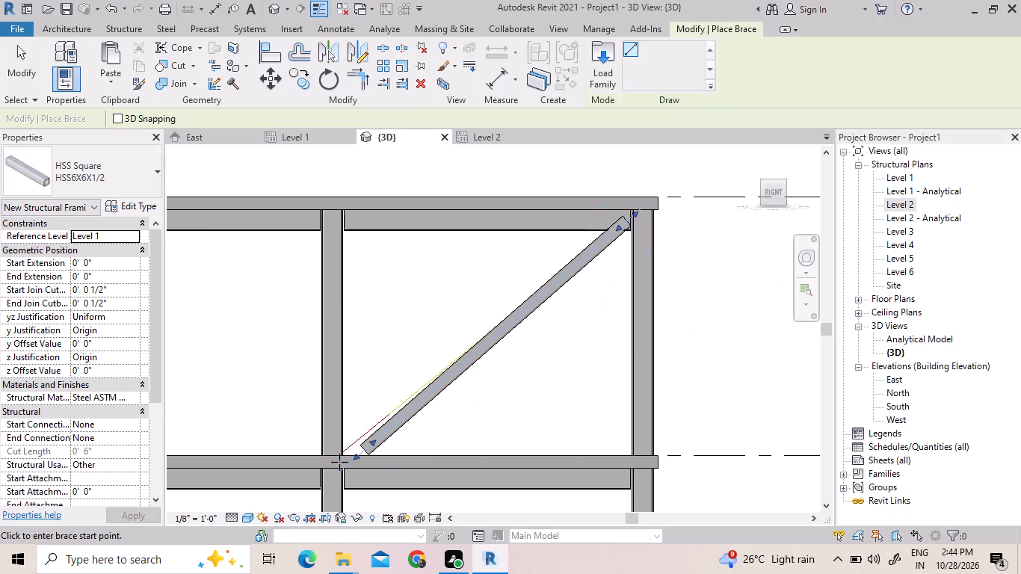
key("Escape")
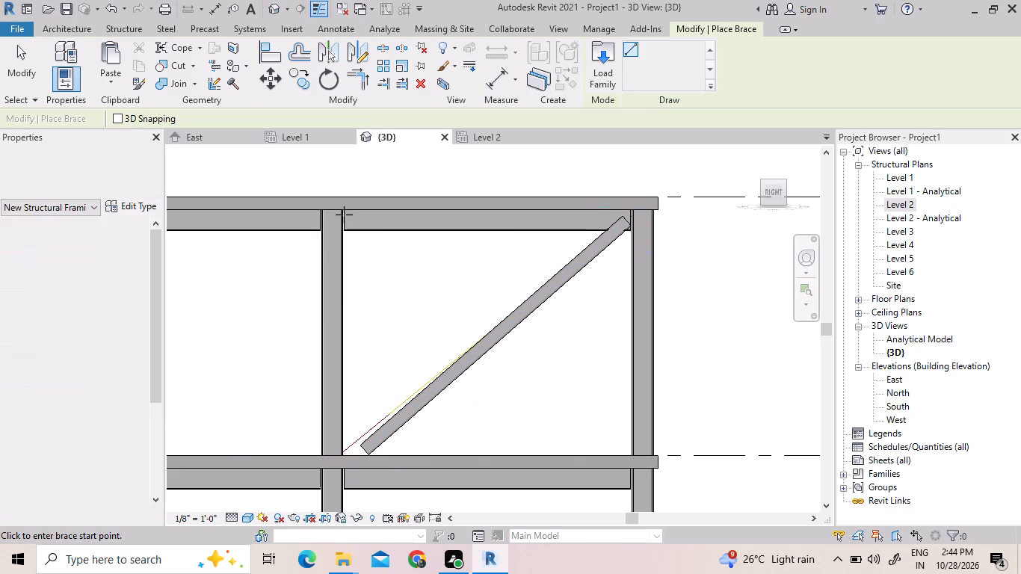
Place a crossing HSS6X6X1/2 brace from the inner column at Level 6 down to the corner column at Level 5.
left_click(336, 211)
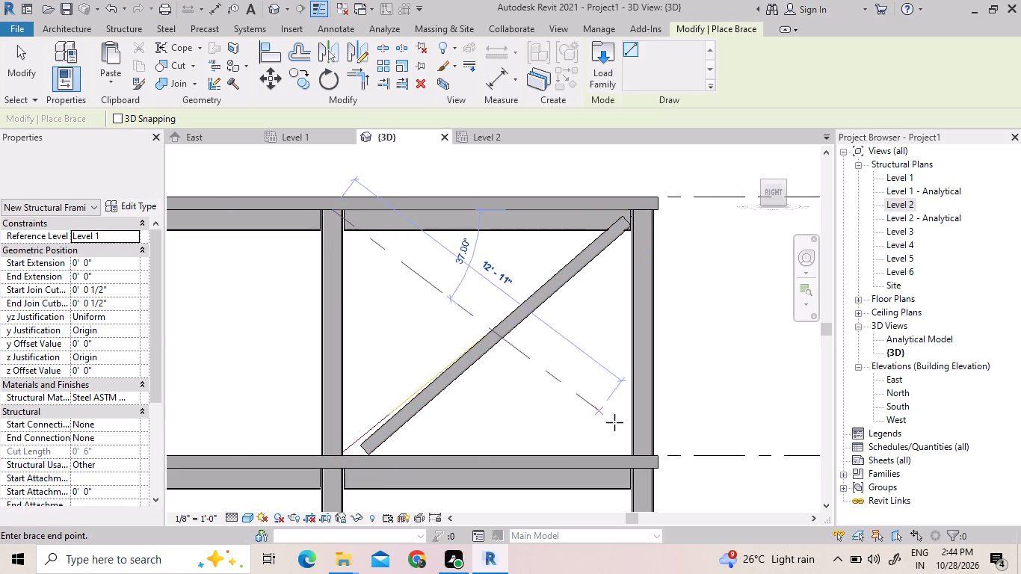
left_click(640, 457)
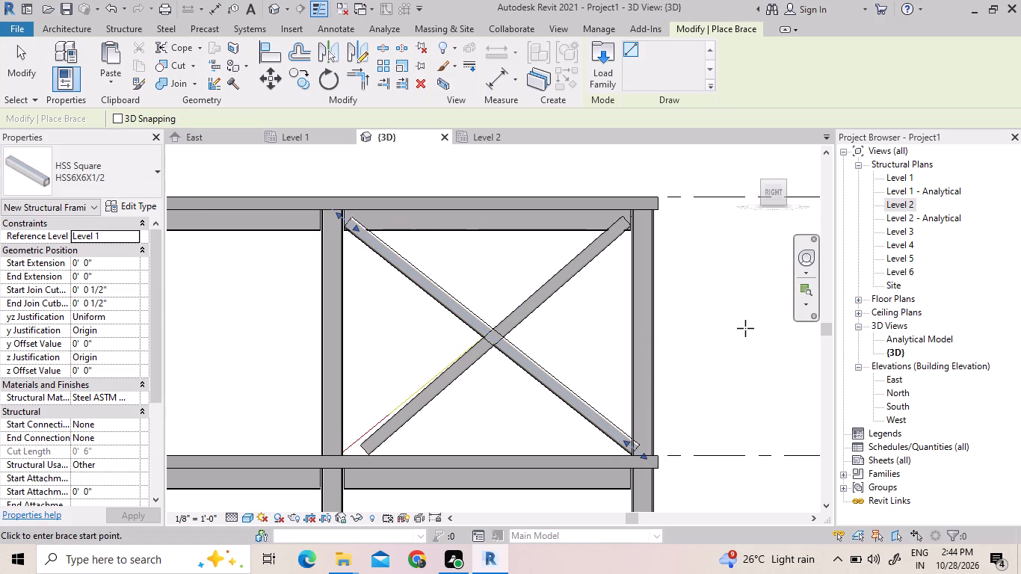
key("Escape")
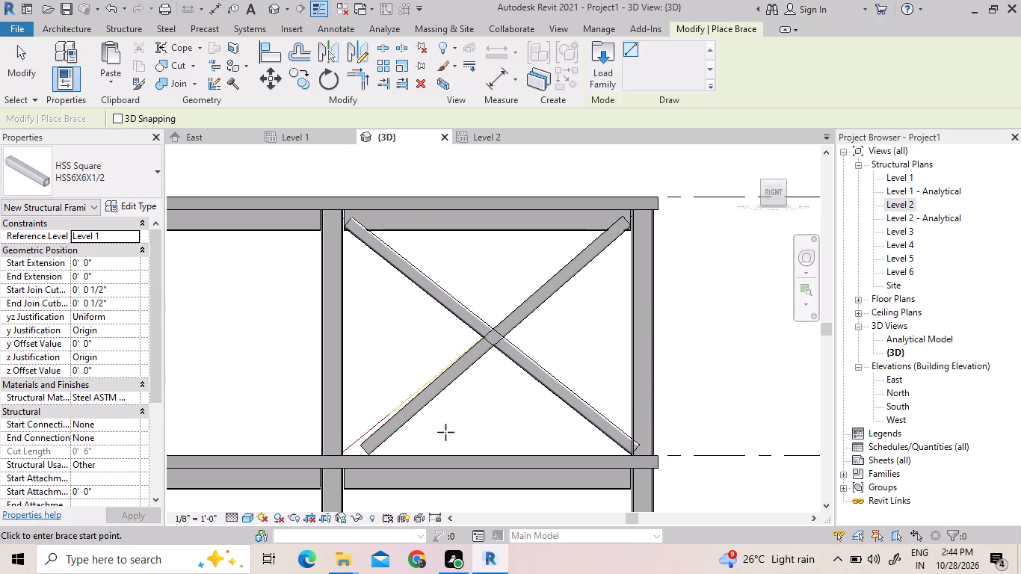
key("Escape")
key("Escape")
Extend the lower end of the first HSS6X6X1/2 brace to the inner column at Level 5, for a cut length of about 14' 5".
left_click(386, 436)
scroll(363, 449, "up", 3)
left_click_drag(326, 481, 325, 481)
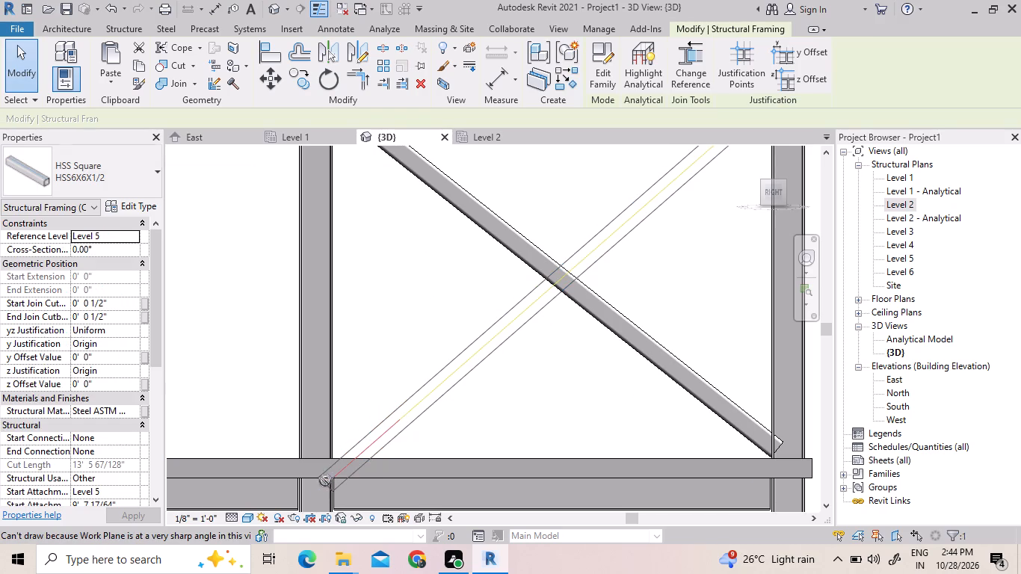
left_click_drag(325, 481, 319, 462)
left_click(366, 448)
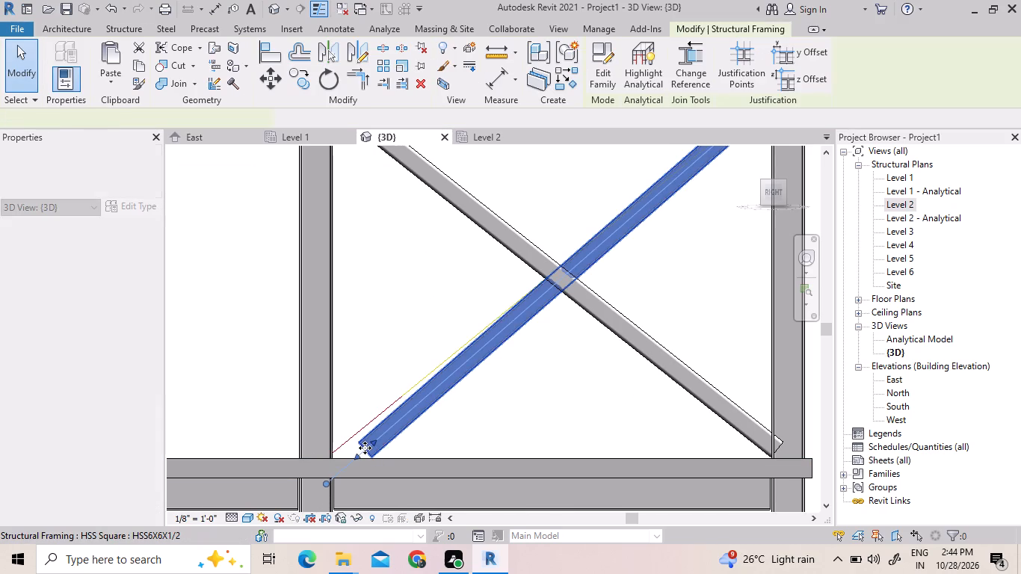
left_click_drag(358, 457, 329, 466)
left_click(392, 316)
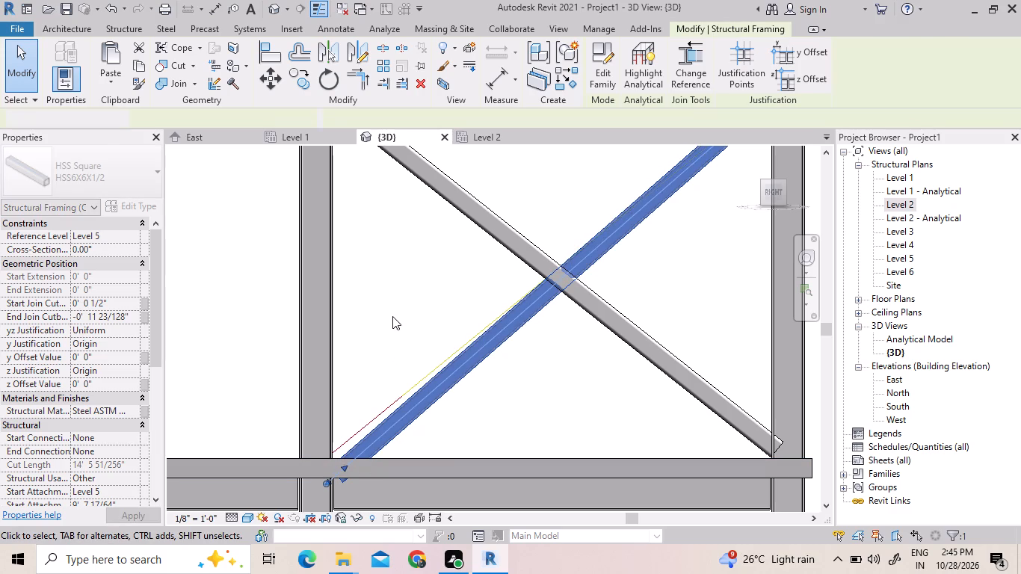
Extend the upper end of the same brace into the corner column just below the Level 6 slab.
scroll(372, 396, "down", 10)
scroll(459, 324, "up", 9)
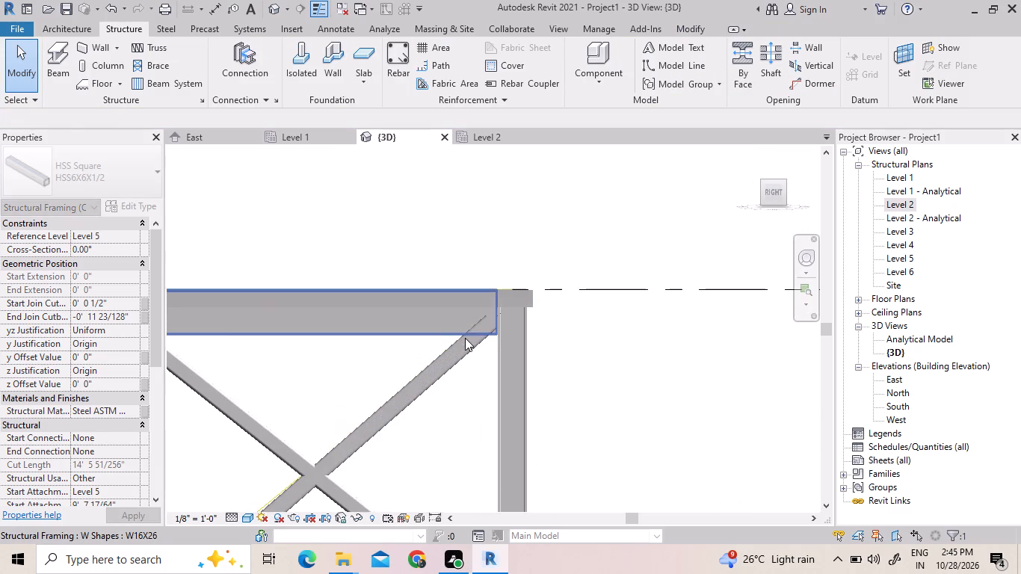
left_click(466, 342)
scroll(483, 332, "up", 9)
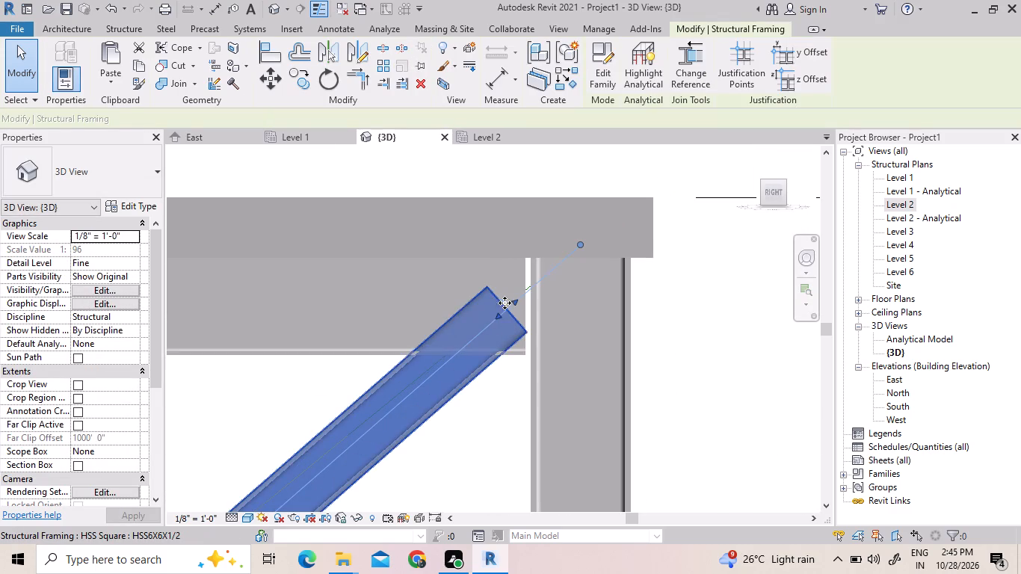
left_click_drag(514, 303, 553, 270)
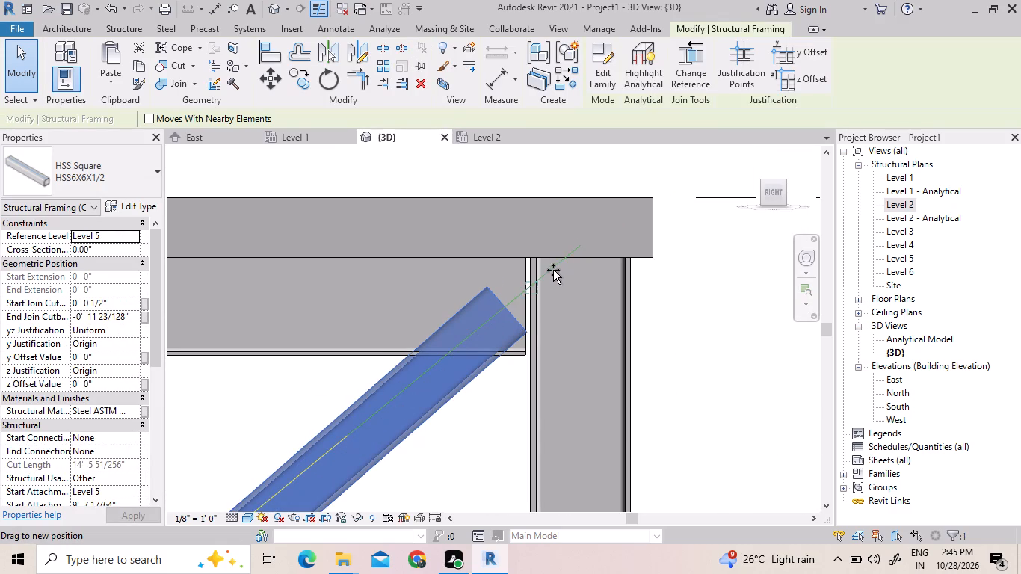
left_click_drag(553, 270, 571, 253)
left_click(681, 288)
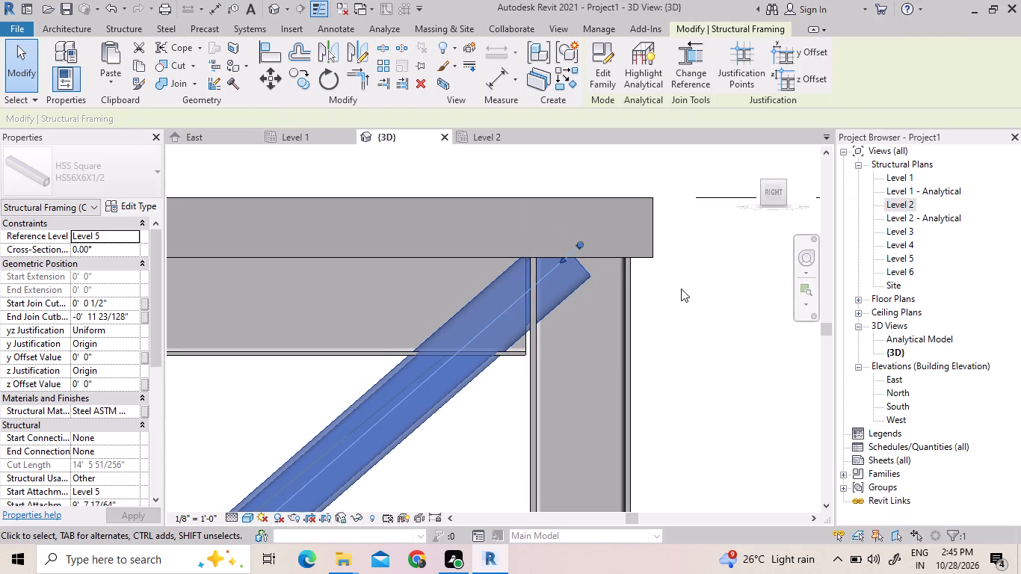
Copy both crossed HSS6X6X1/2 braces and paste them aligned to Levels 1, 2, 3 and 4.
scroll(573, 239, "down", 9)
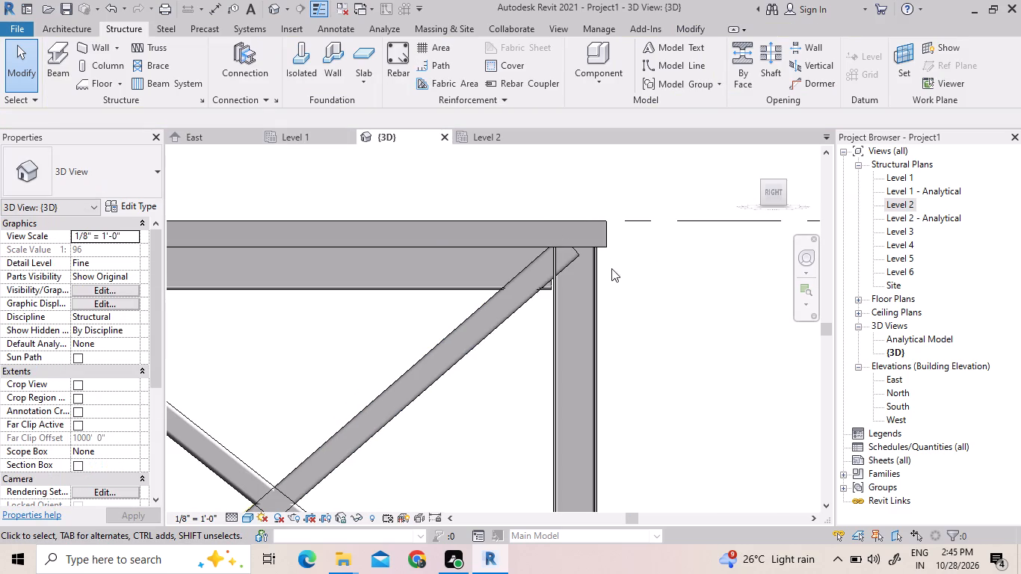
scroll(611, 268, "down", 5)
middle_click_drag(548, 351, 593, 390, "shift")
middle_click_drag(670, 385, 404, 183)
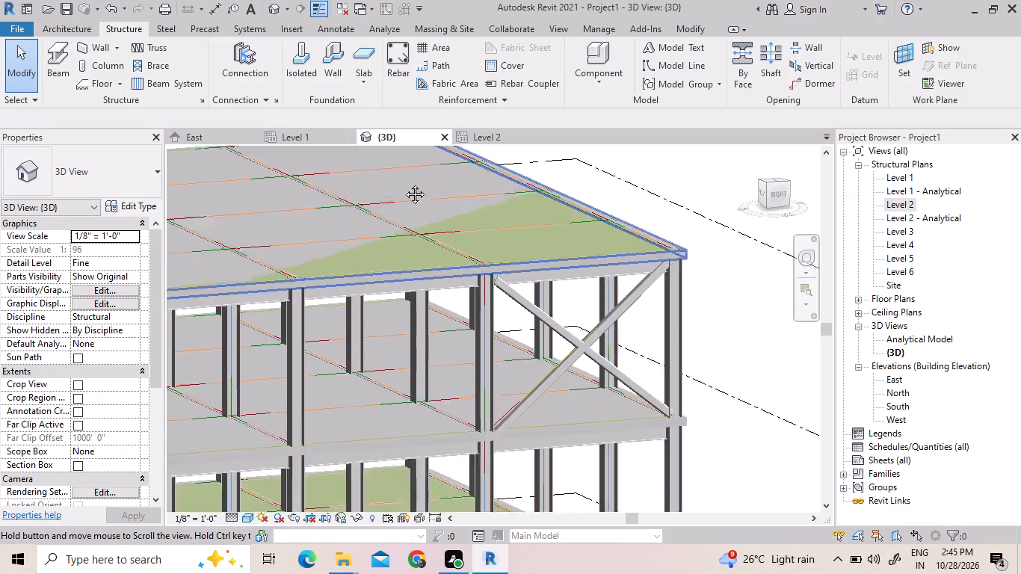
middle_click_drag(404, 183, 392, 171)
scroll(392, 171, "up", 1)
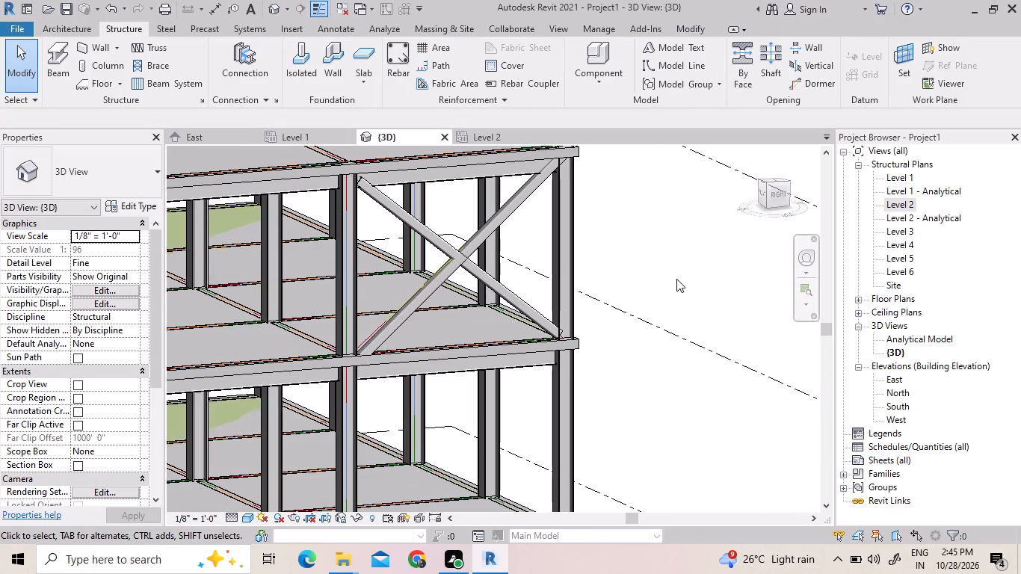
left_click(427, 233)
left_click(526, 192, "ctrl")
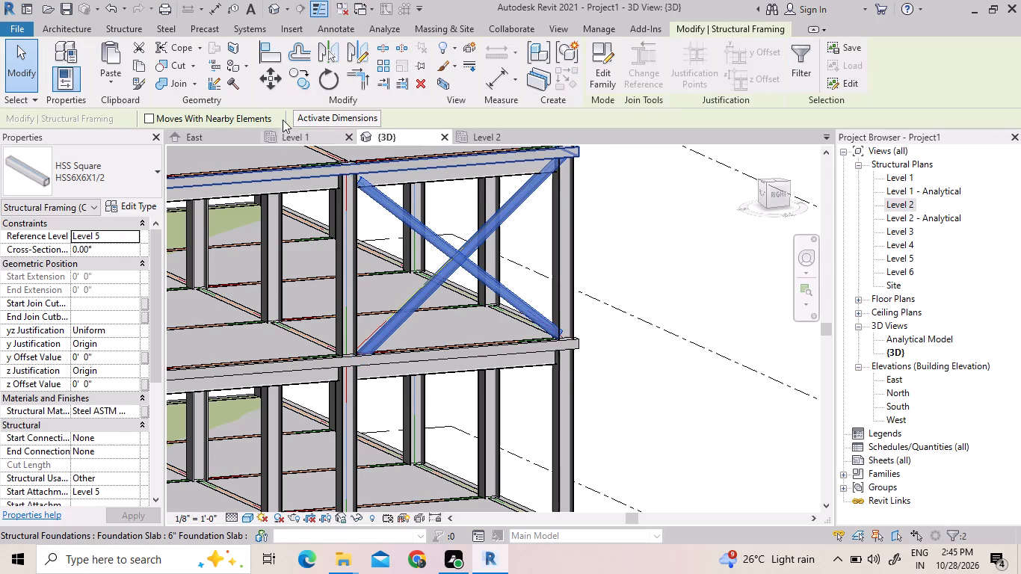
left_click(137, 69)
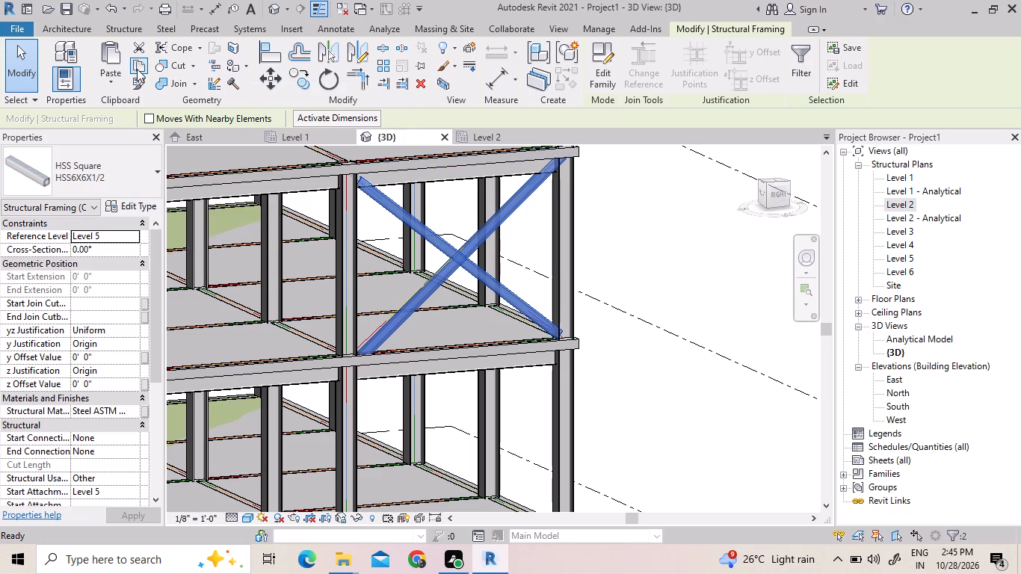
left_click(118, 75)
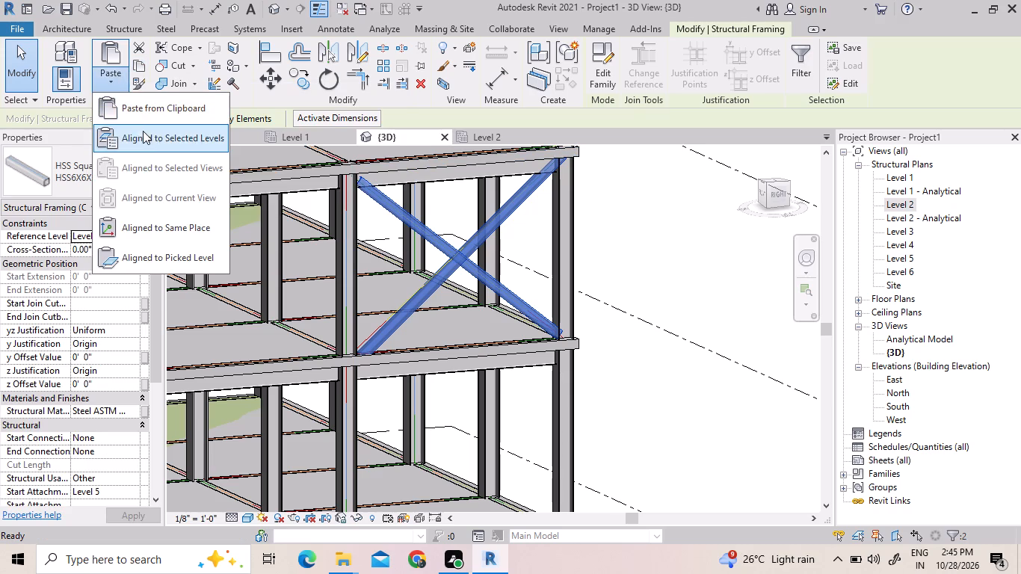
left_click(144, 133)
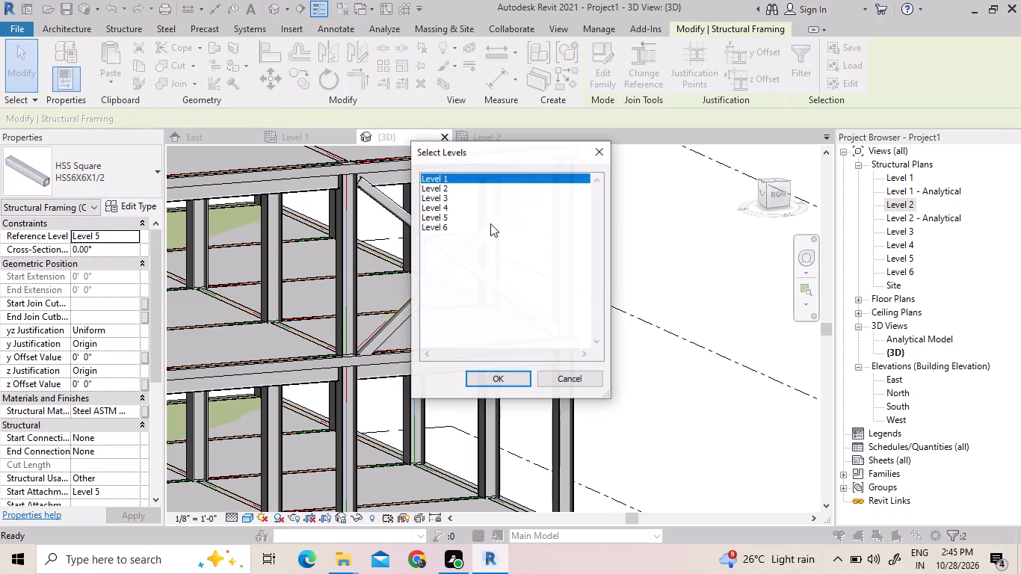
left_click(445, 214, "shift")
left_click_drag(448, 179, 449, 179)
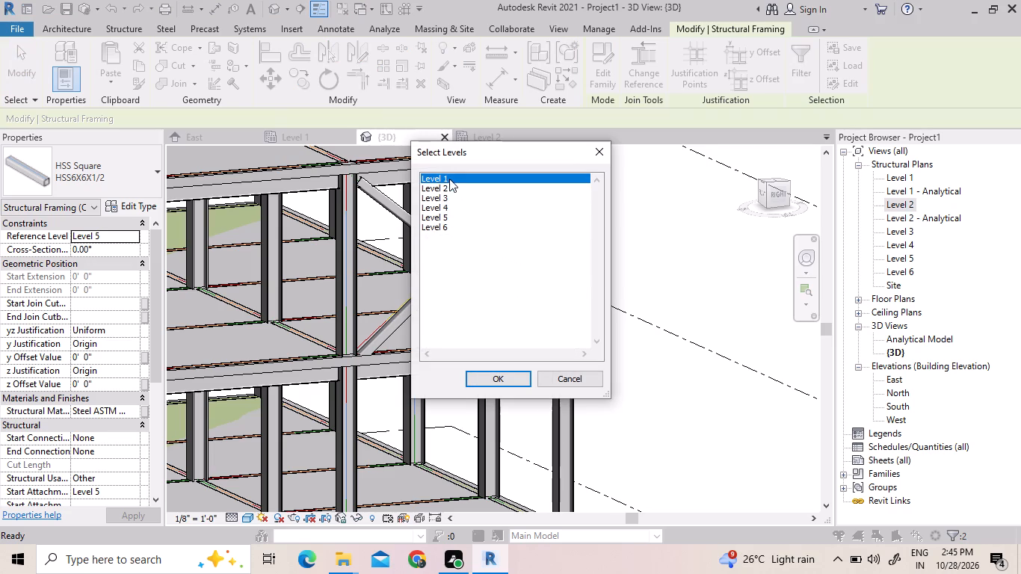
left_click_drag(449, 179, 447, 206)
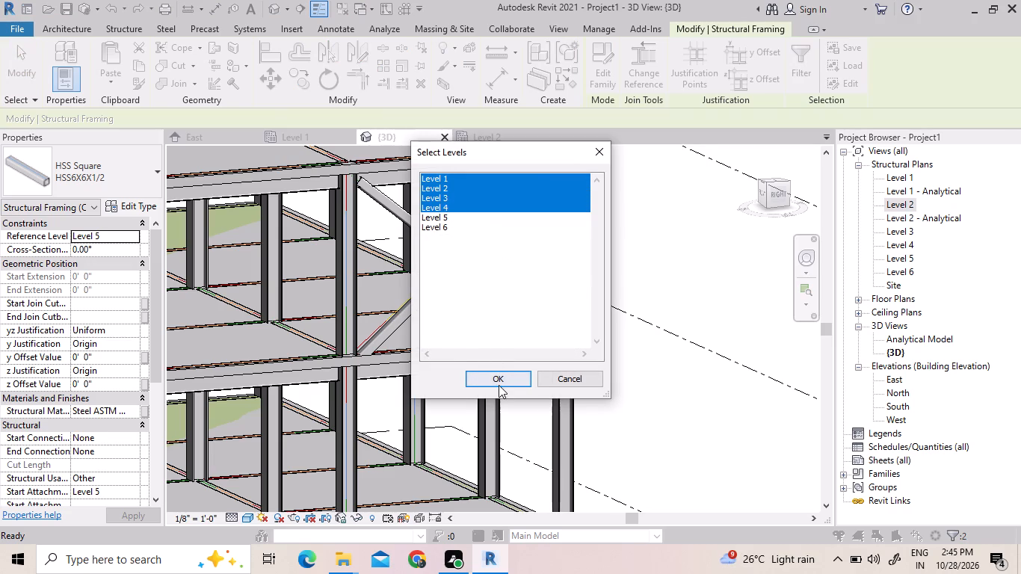
left_click(501, 379)
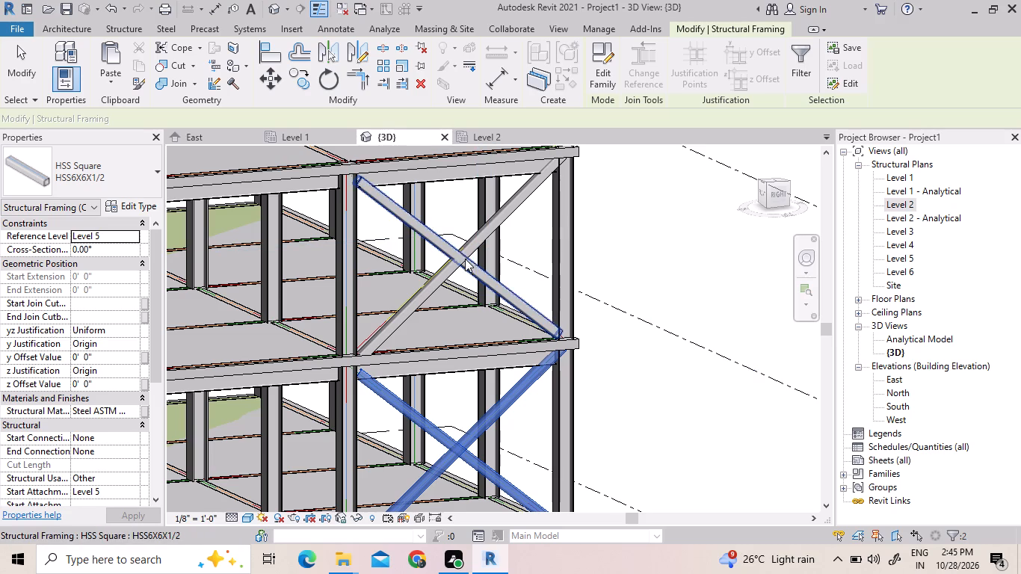
Examine the cross bracing in the corner bay of all five storeys in 3D.
scroll(471, 235, "down", 6)
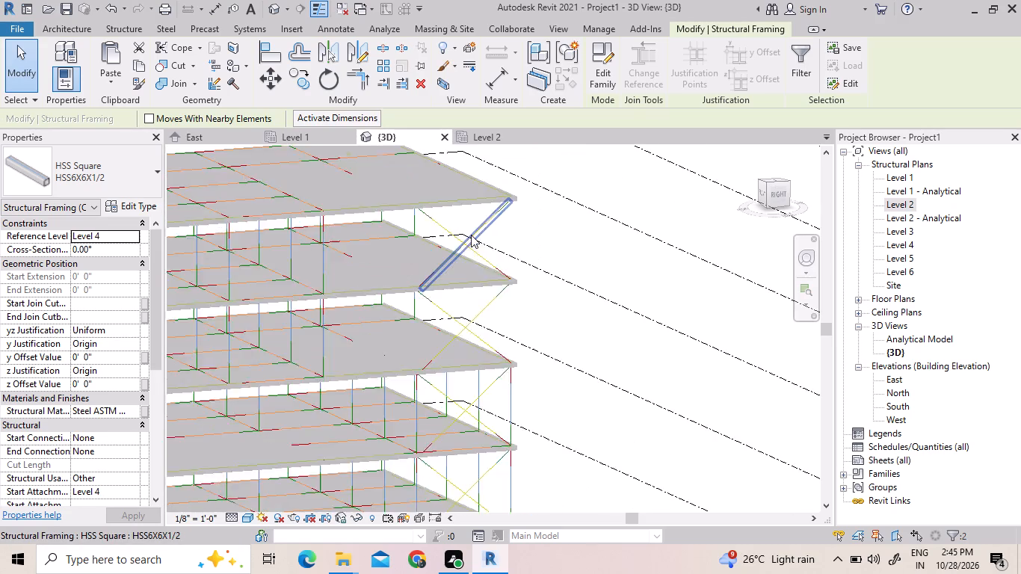
scroll(471, 235, "down", 4)
scroll(513, 362, "up", 1)
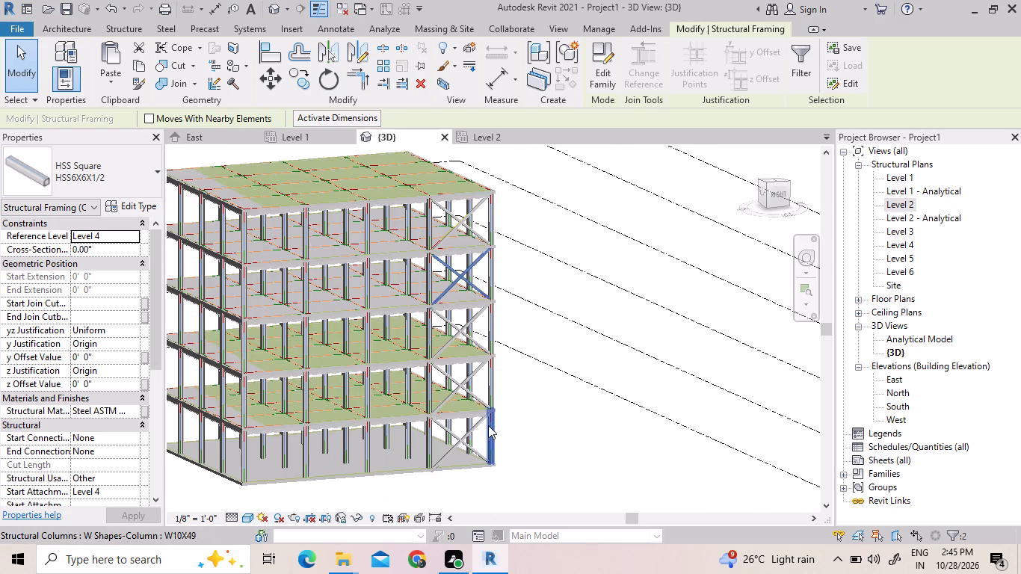
left_click(563, 288)
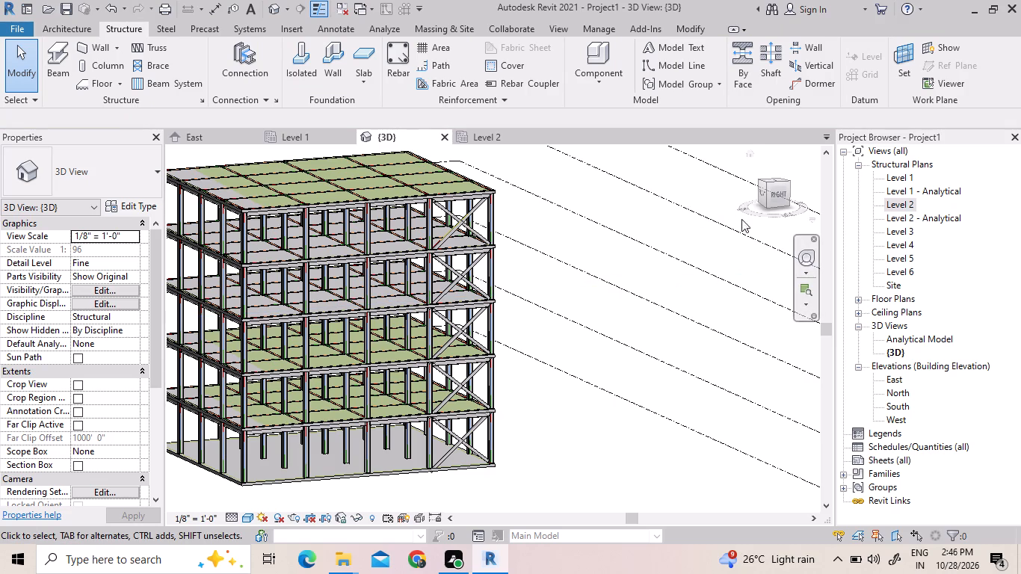
scroll(669, 255, "down", 2)
middle_click_drag(656, 265, 673, 318, "shift")
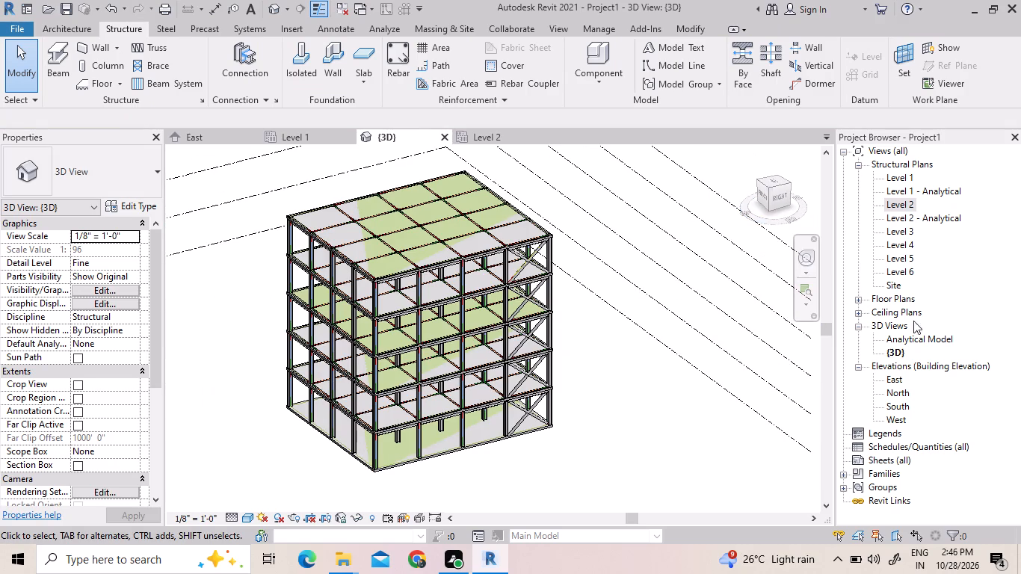
Open the East building elevation.
double_click(890, 381)
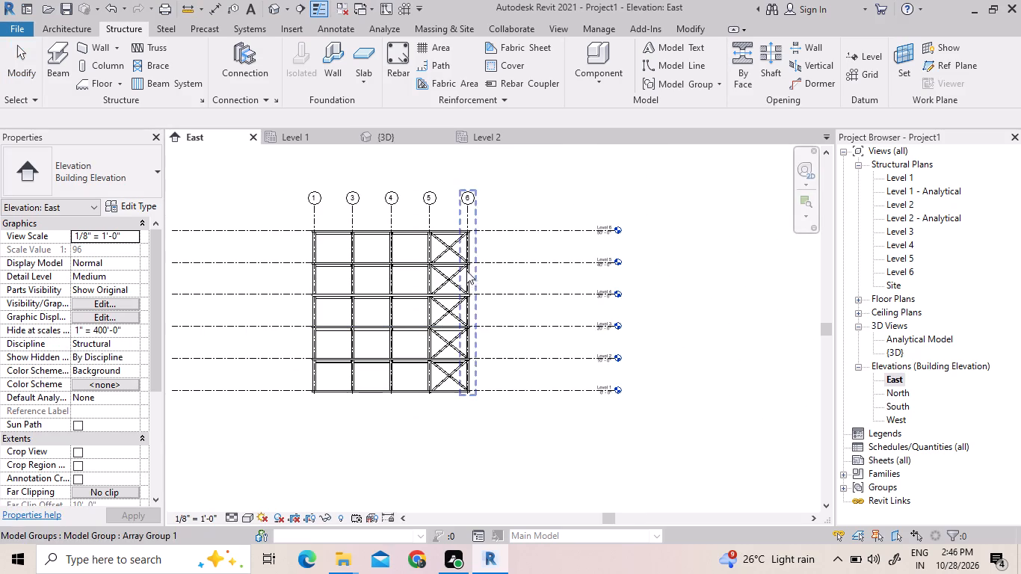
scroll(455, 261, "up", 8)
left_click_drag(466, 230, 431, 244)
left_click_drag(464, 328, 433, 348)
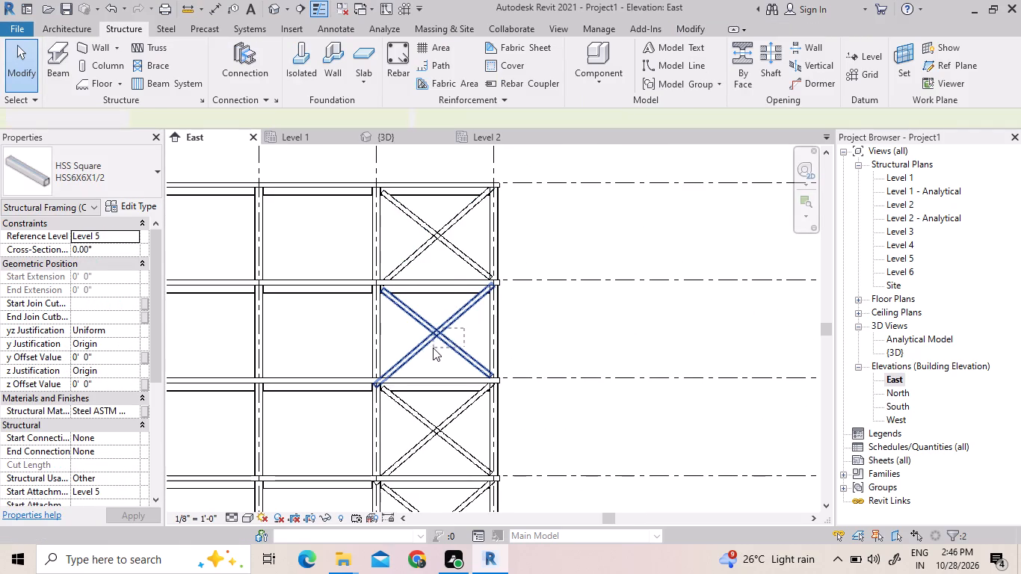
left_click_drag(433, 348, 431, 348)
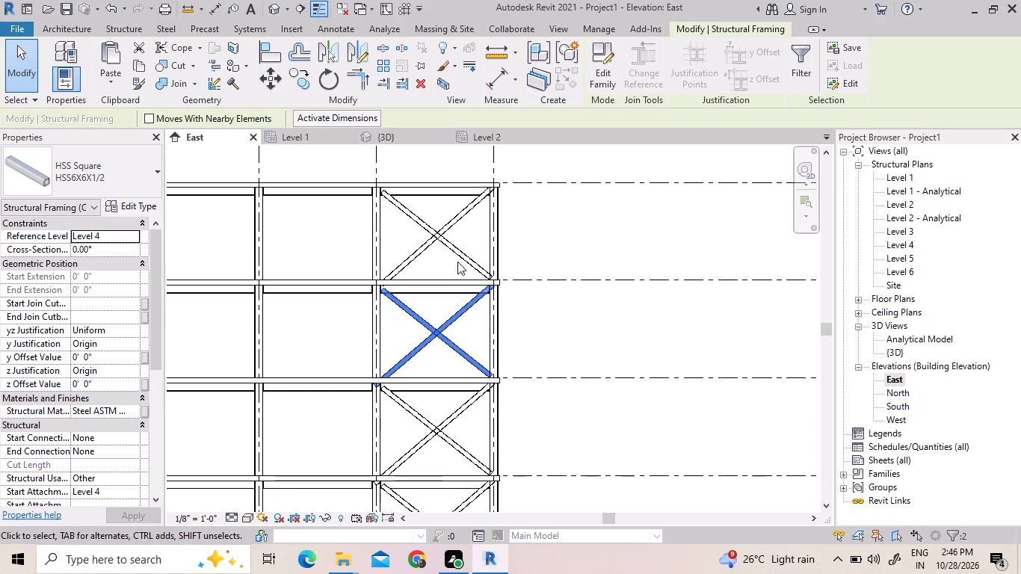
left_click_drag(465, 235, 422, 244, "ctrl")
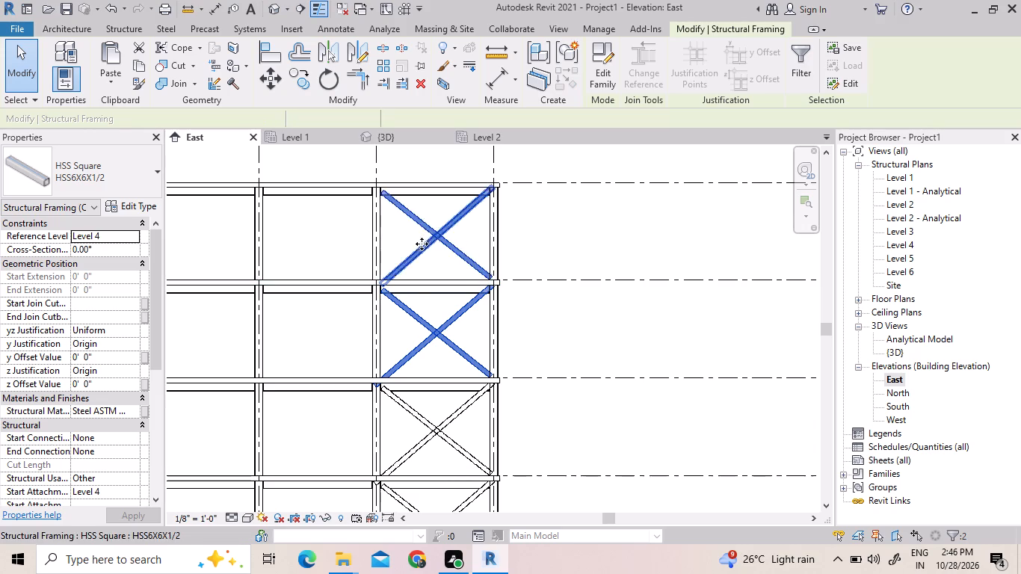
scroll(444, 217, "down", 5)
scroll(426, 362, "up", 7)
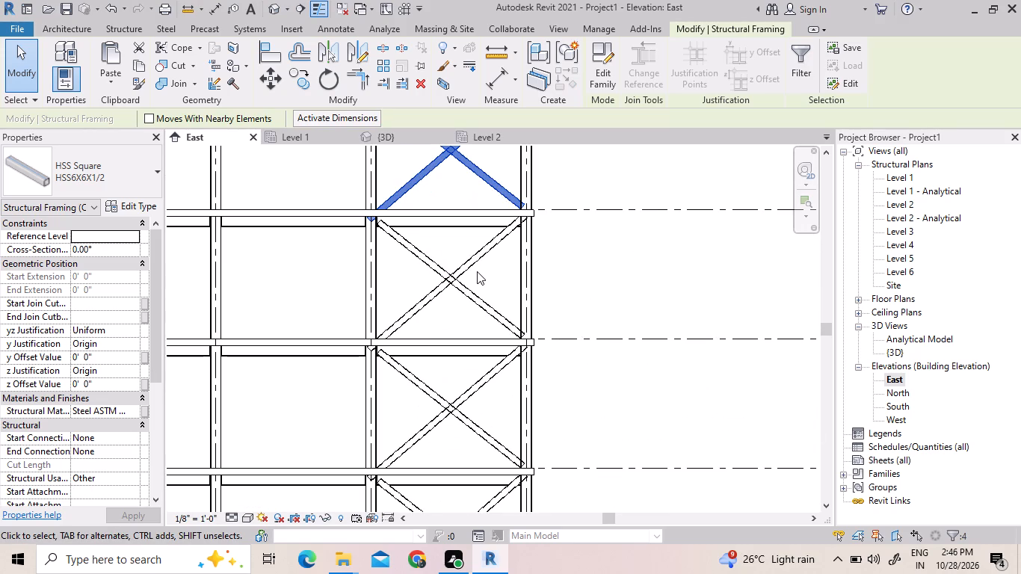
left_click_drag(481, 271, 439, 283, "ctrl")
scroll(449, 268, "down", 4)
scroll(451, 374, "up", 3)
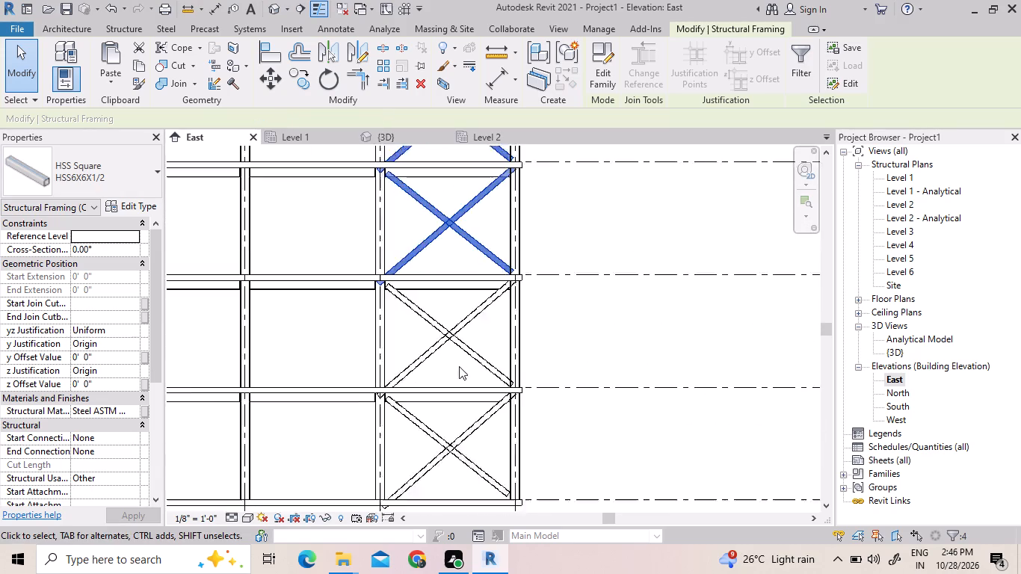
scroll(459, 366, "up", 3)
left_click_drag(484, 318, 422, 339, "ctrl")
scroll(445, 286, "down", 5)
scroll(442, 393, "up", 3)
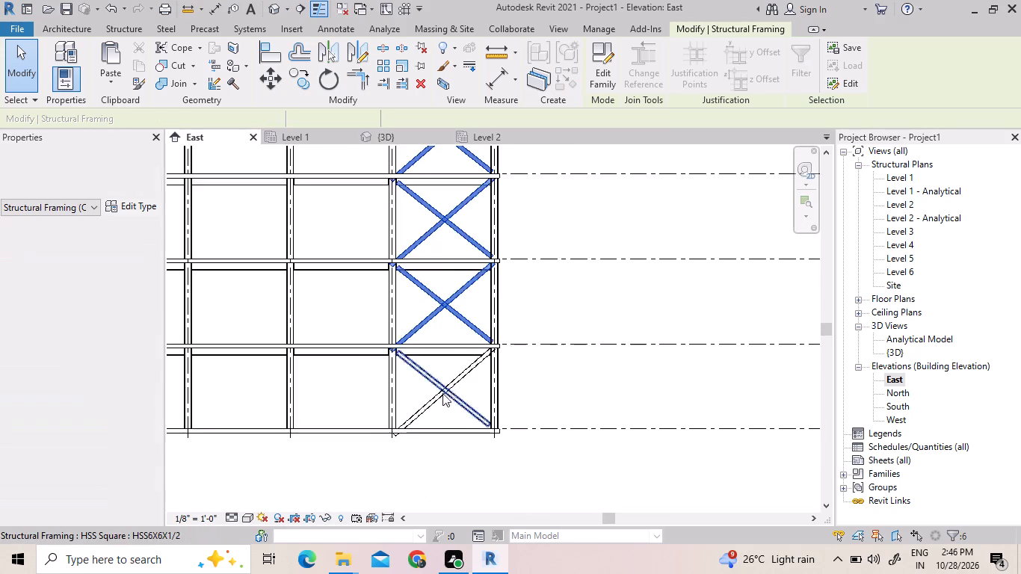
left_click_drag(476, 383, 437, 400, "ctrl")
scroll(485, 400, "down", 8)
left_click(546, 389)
Delete the two crossed HSS6X6X1/2 braces between Level 1 and Level 2 in the bay between grids 5 and 6.
scroll(488, 401, "up", 4)
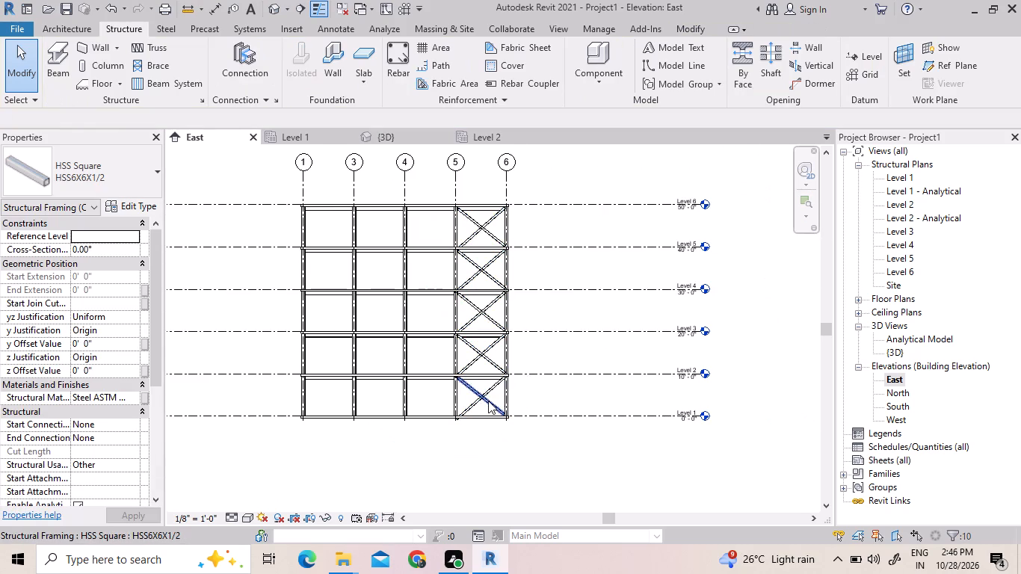
left_click_drag(498, 391, 472, 403)
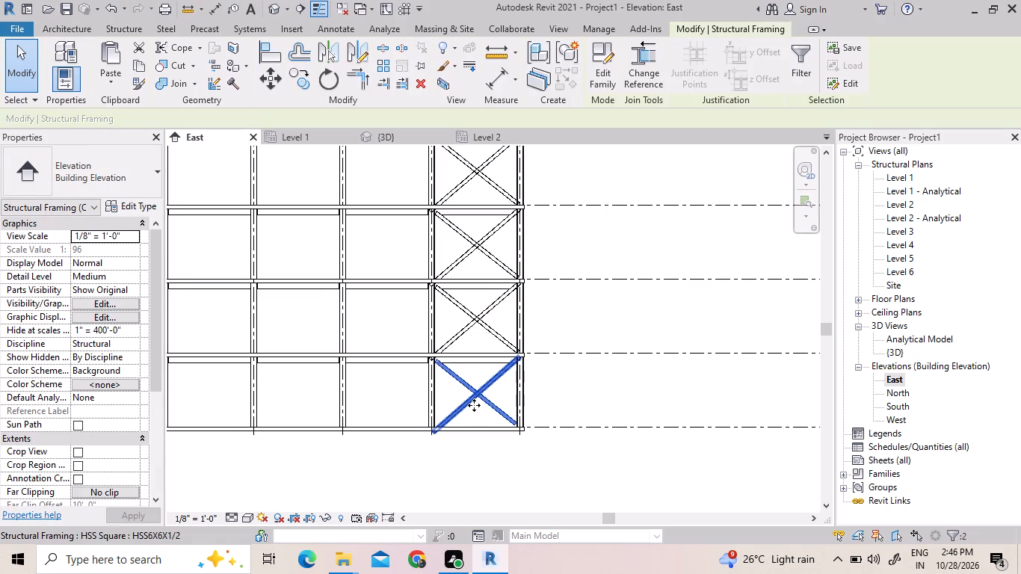
key("Delete")
scroll(485, 404, "down", 5)
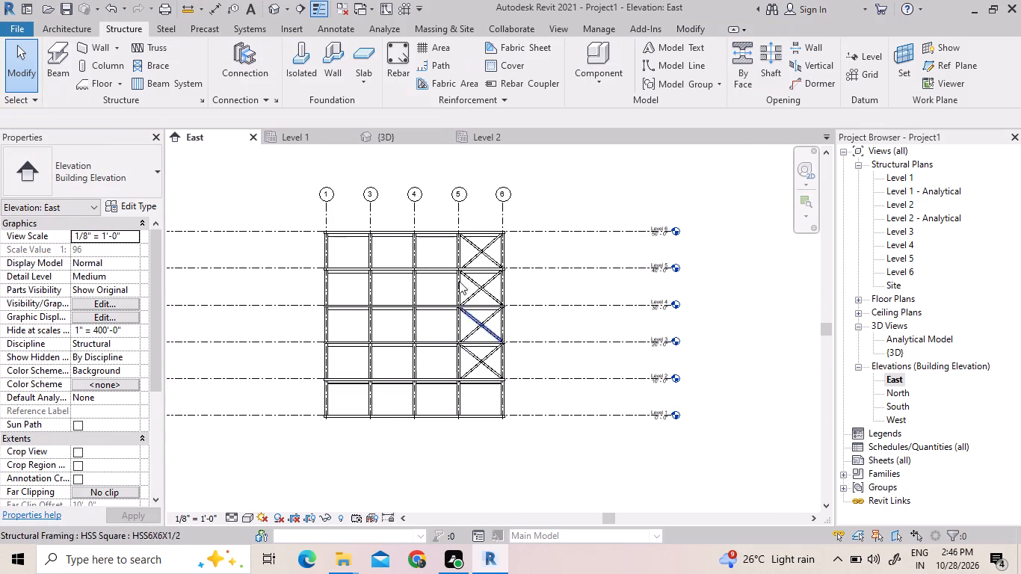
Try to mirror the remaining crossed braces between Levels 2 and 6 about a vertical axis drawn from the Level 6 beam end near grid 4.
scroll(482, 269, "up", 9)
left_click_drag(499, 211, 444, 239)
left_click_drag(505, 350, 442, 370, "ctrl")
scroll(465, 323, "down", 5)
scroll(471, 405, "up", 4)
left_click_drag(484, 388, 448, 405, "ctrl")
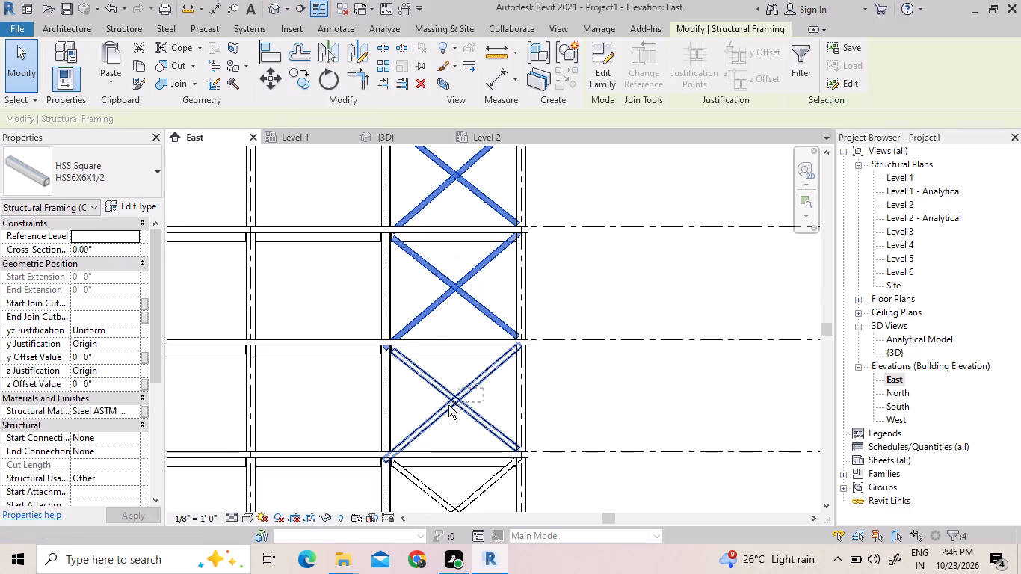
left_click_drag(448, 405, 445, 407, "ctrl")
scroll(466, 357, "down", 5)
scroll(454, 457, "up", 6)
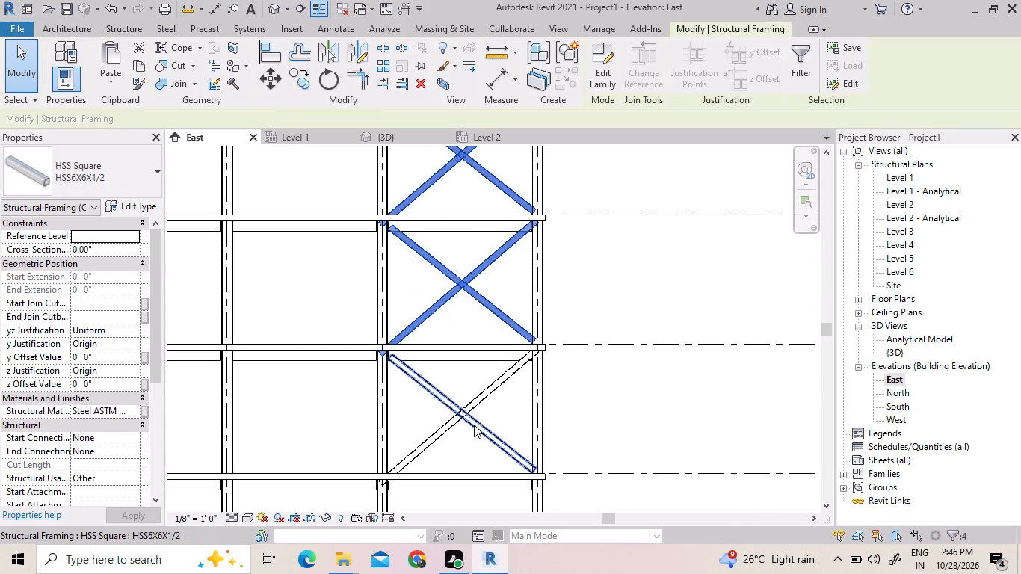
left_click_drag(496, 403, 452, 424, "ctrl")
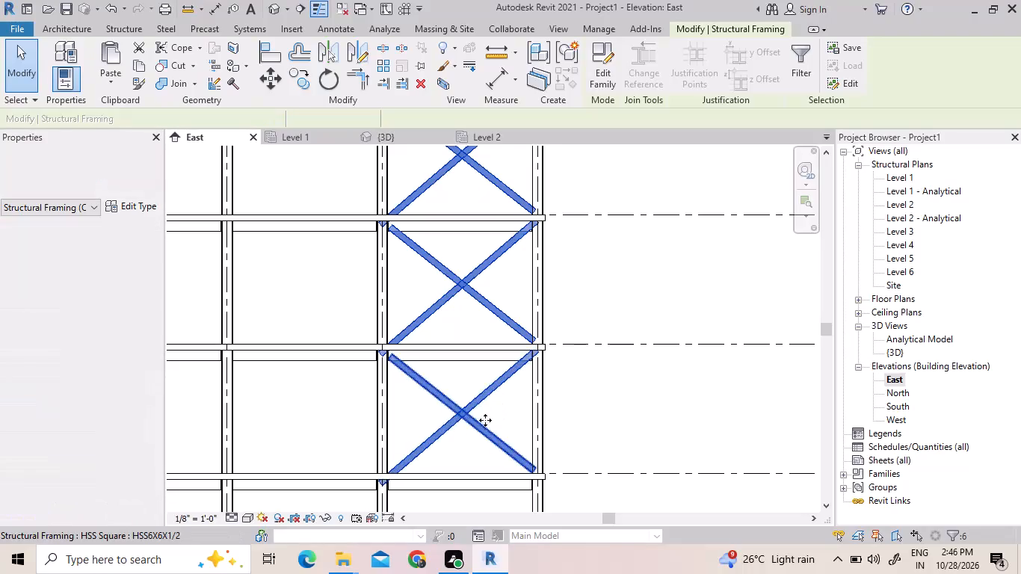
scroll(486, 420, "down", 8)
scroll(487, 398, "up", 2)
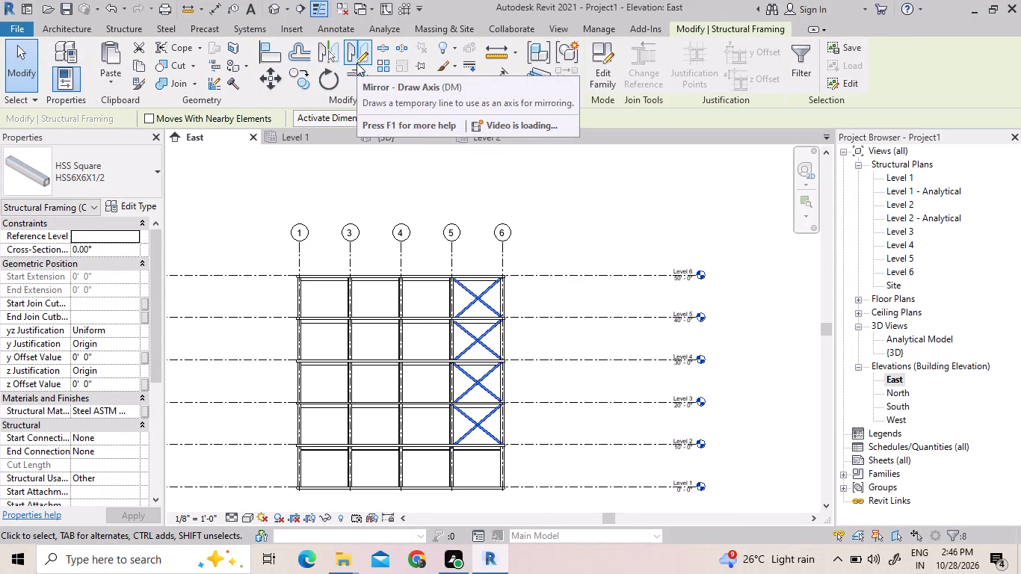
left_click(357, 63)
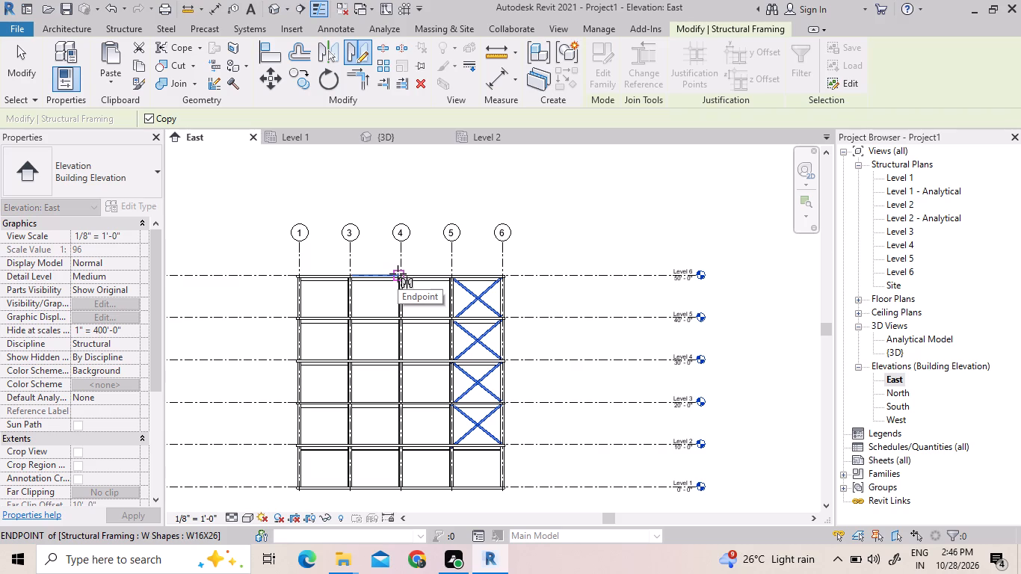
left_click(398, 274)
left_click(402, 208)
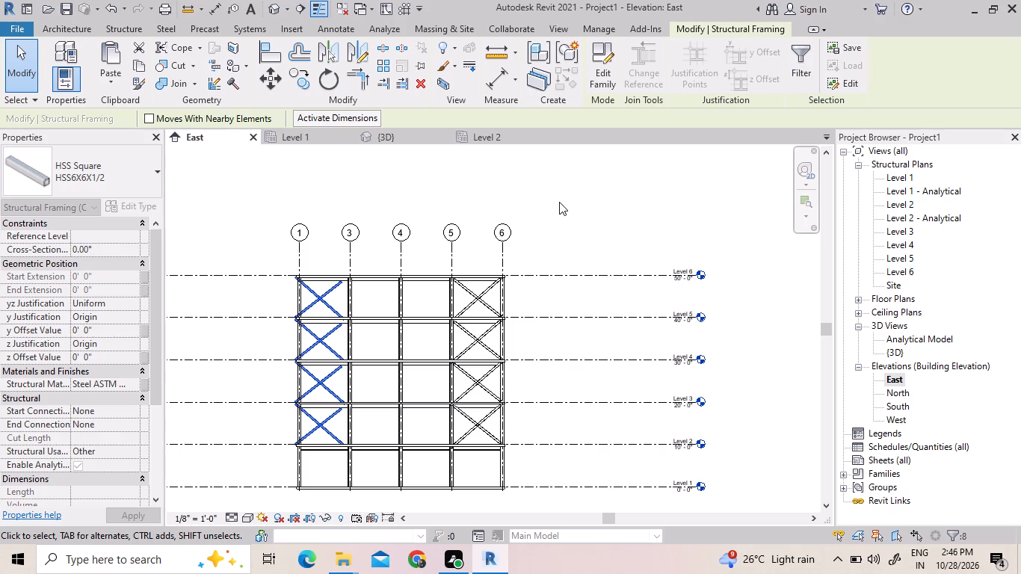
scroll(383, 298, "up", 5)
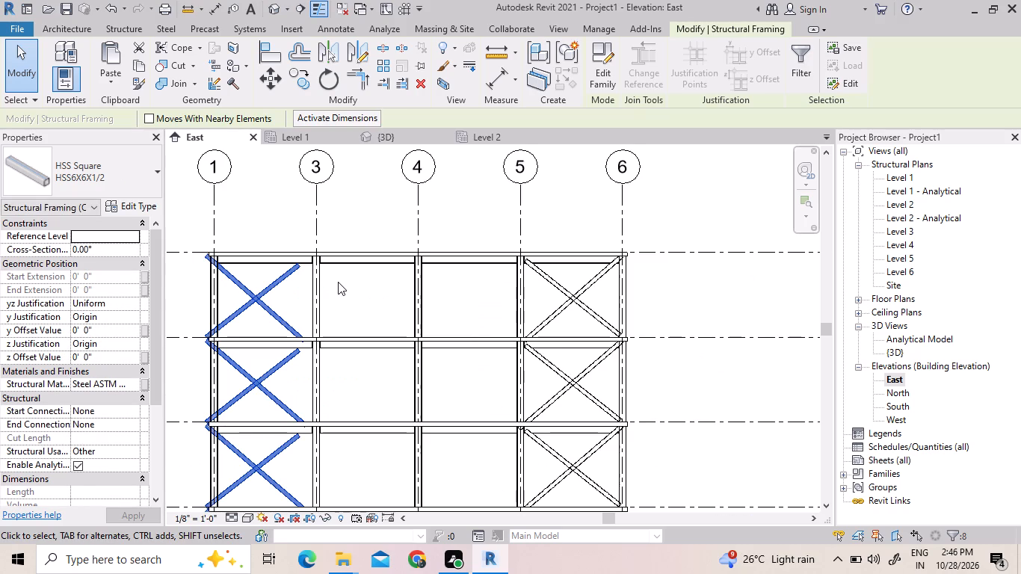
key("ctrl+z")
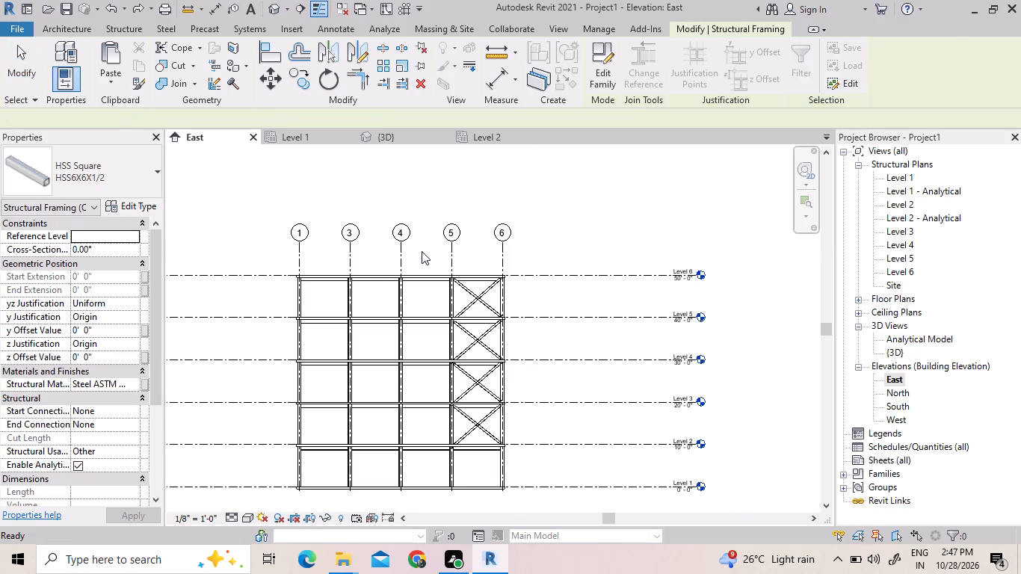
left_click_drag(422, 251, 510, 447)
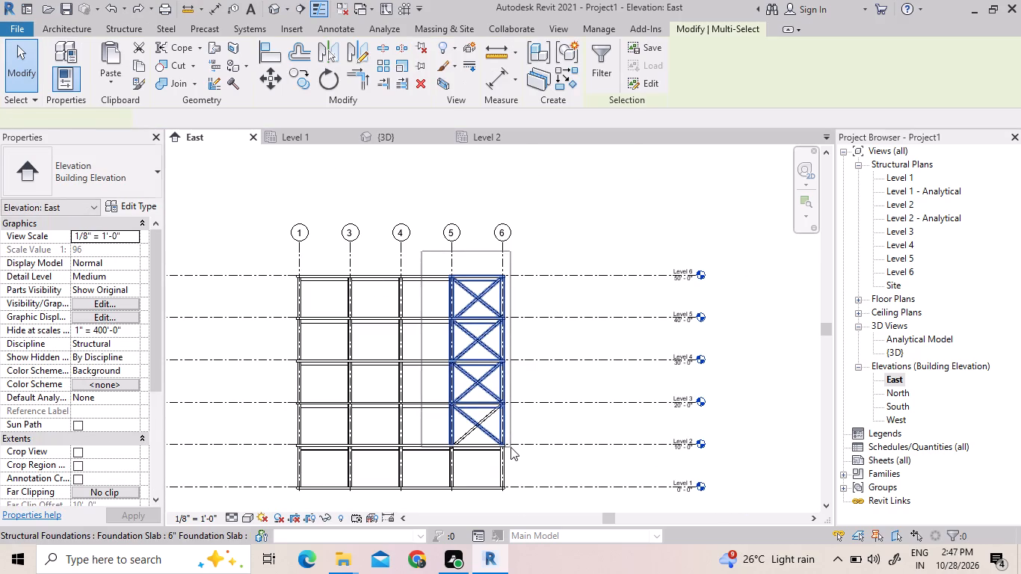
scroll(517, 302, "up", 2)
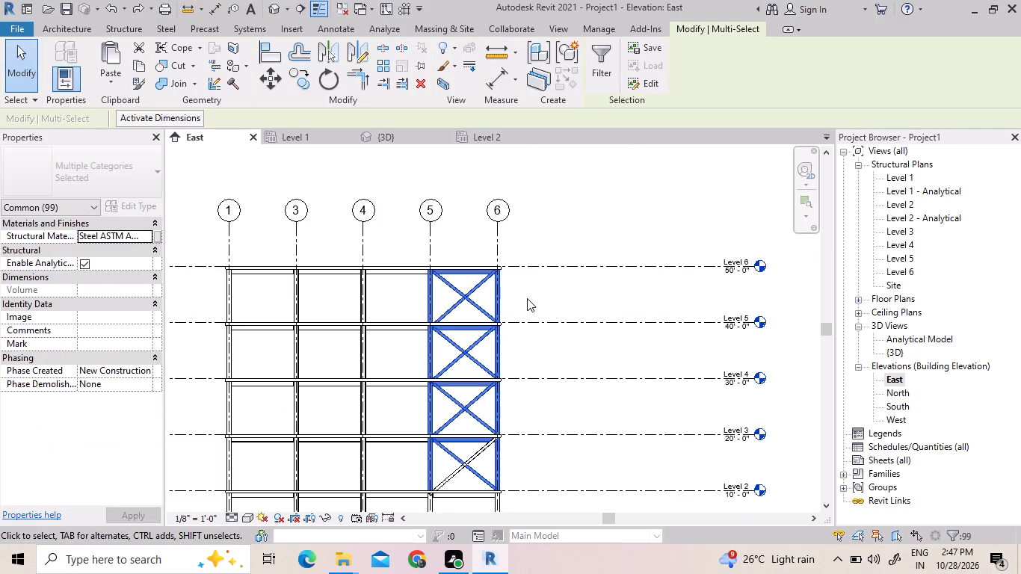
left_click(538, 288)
Select all HSS6X6X1/2 braces and mirror copies about a vertical axis drawn along grid 4 into the bay between grids 1 and 3.
scroll(491, 296, "up", 6)
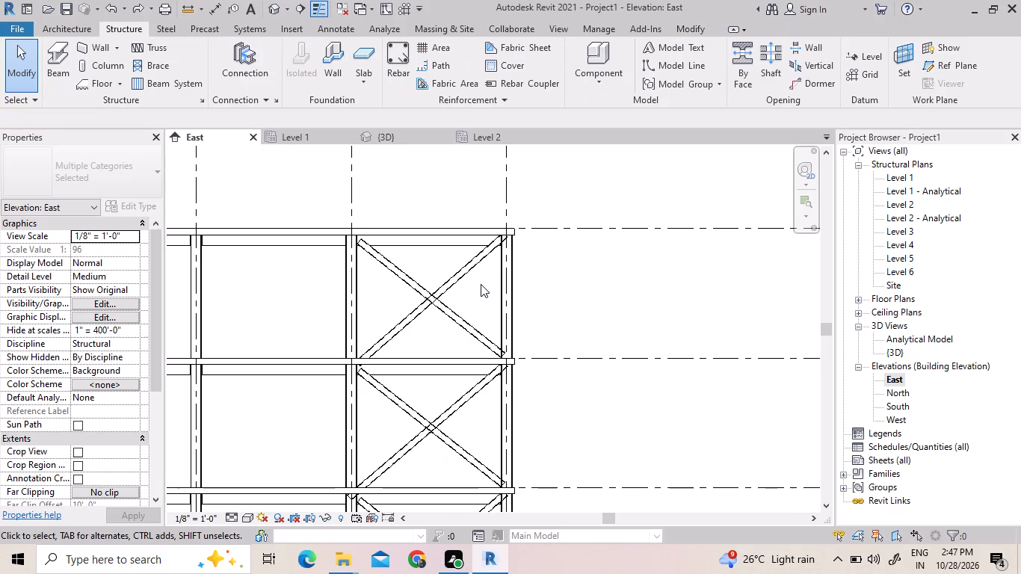
left_click_drag(480, 283, 434, 315)
right_click(444, 308)
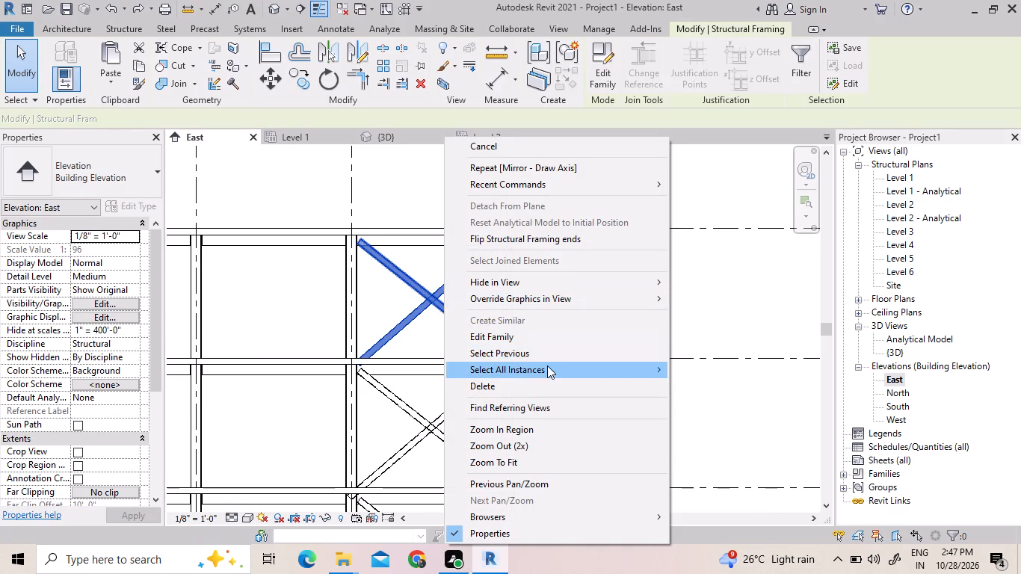
left_click(711, 365)
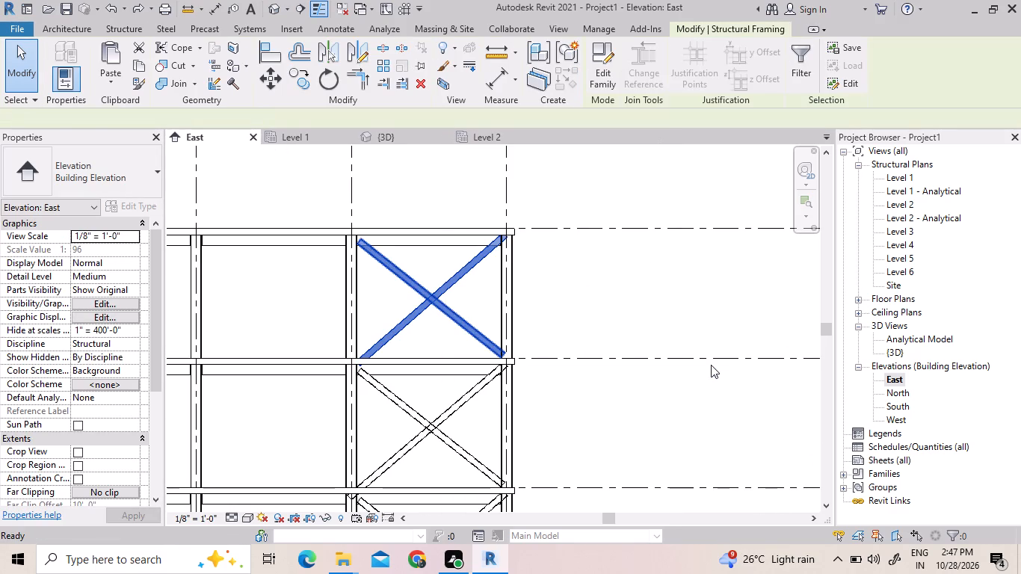
scroll(651, 259, "down", 5)
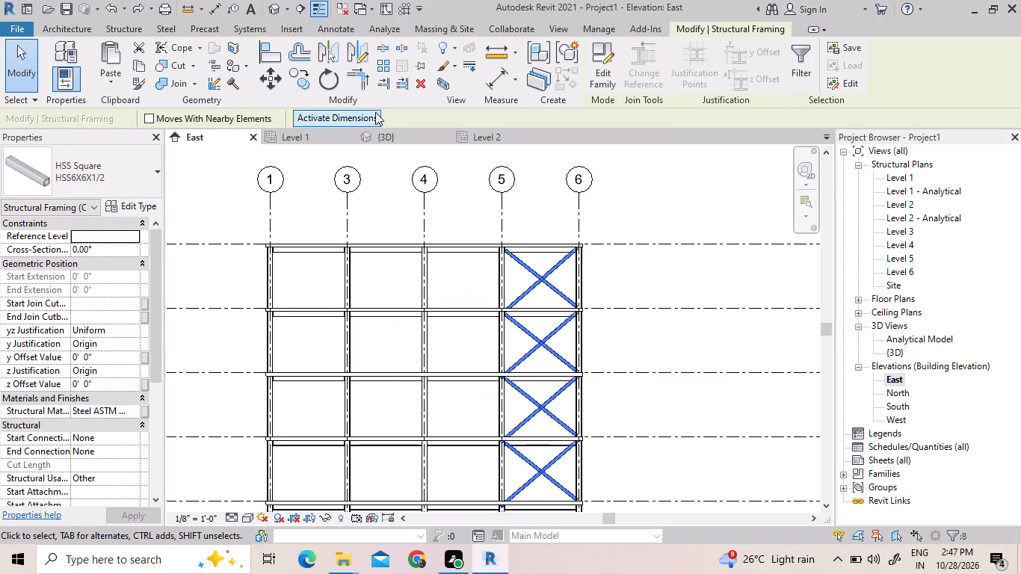
left_click(361, 58)
scroll(399, 225, "up", 4)
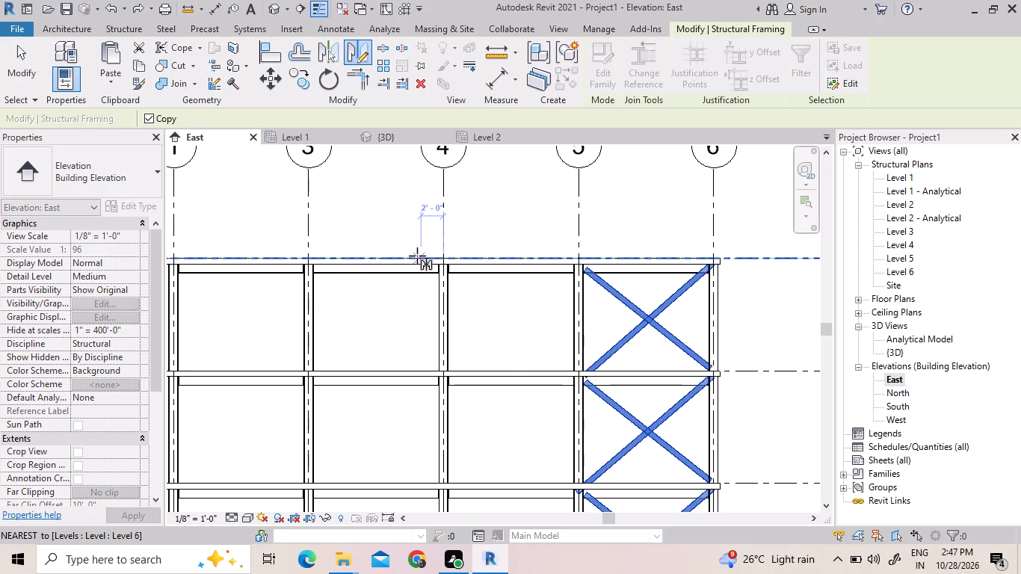
scroll(444, 244, "down", 10)
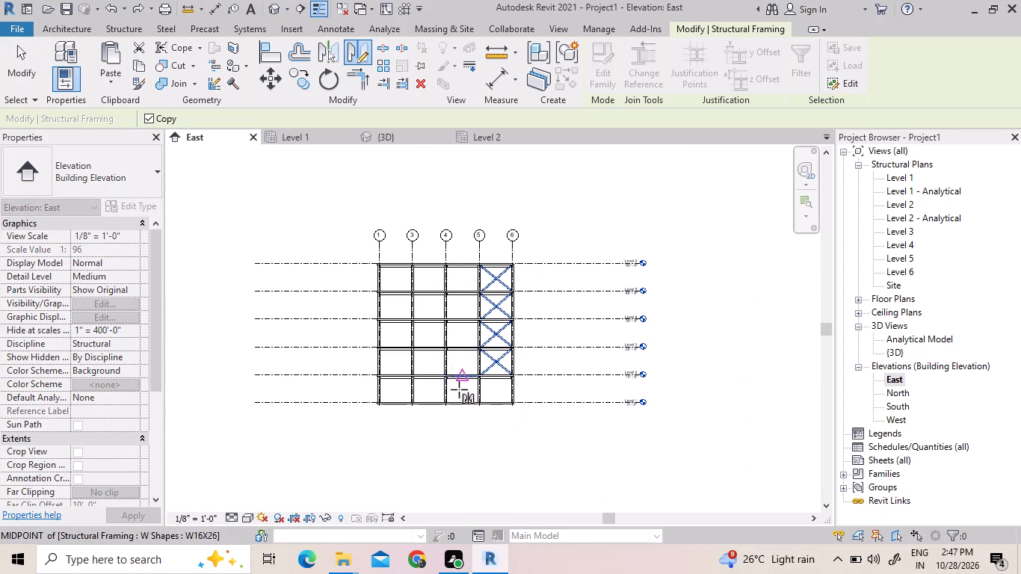
scroll(451, 409, "up", 8)
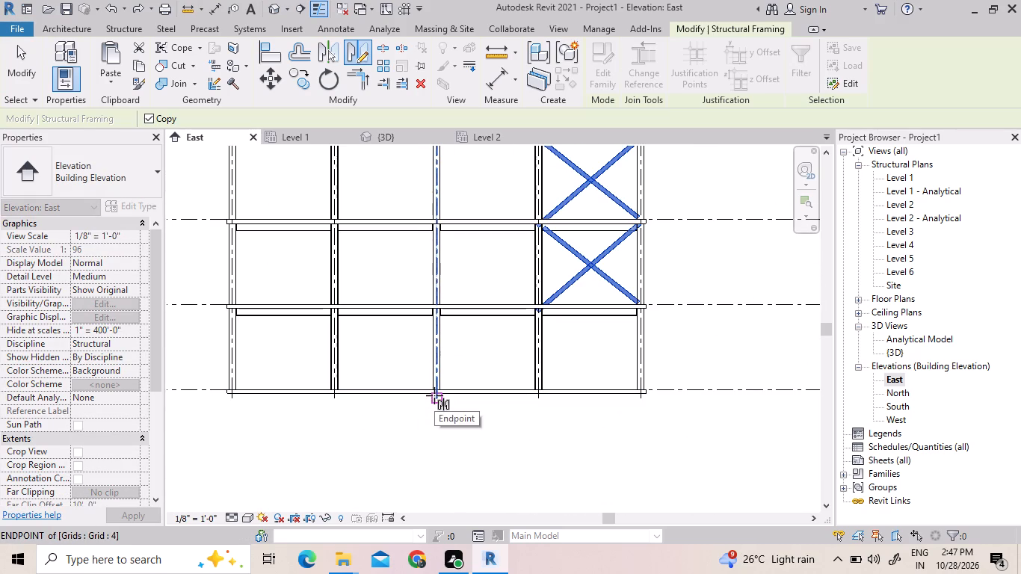
scroll(437, 406, "down", 4)
scroll(426, 168, "up", 6)
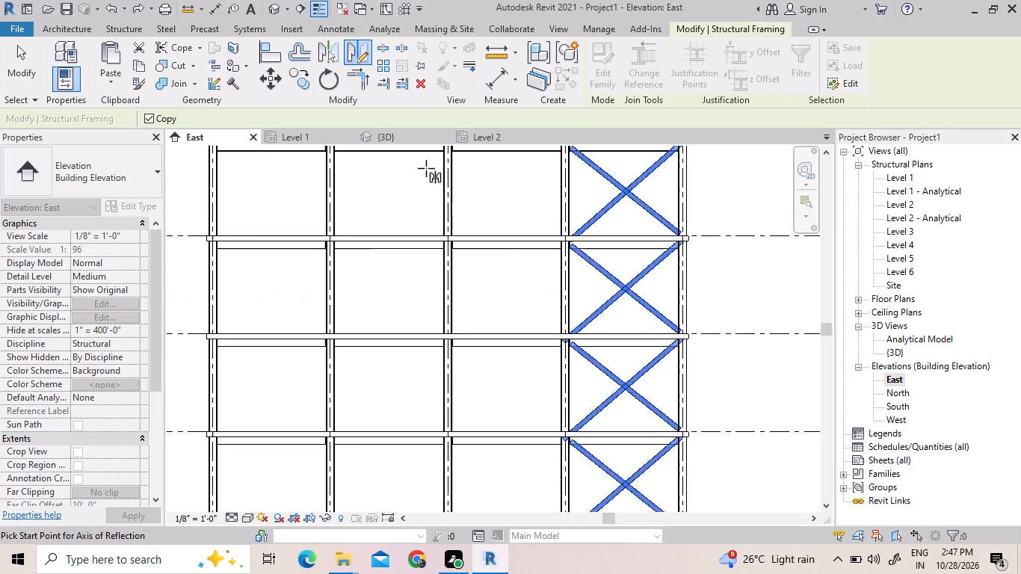
scroll(426, 168, "up", 3)
scroll(462, 282, "up", 4)
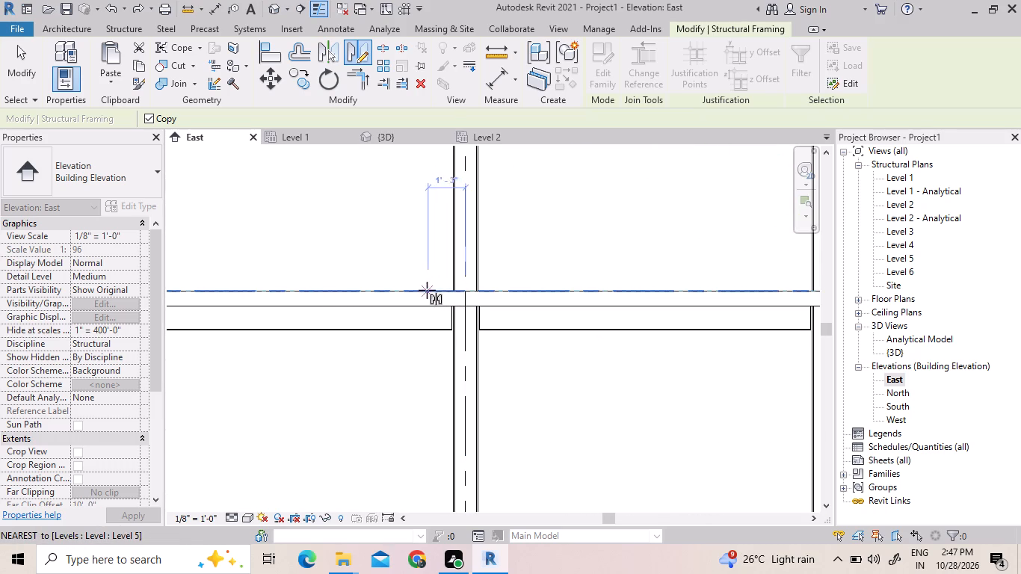
scroll(427, 290, "down", 4)
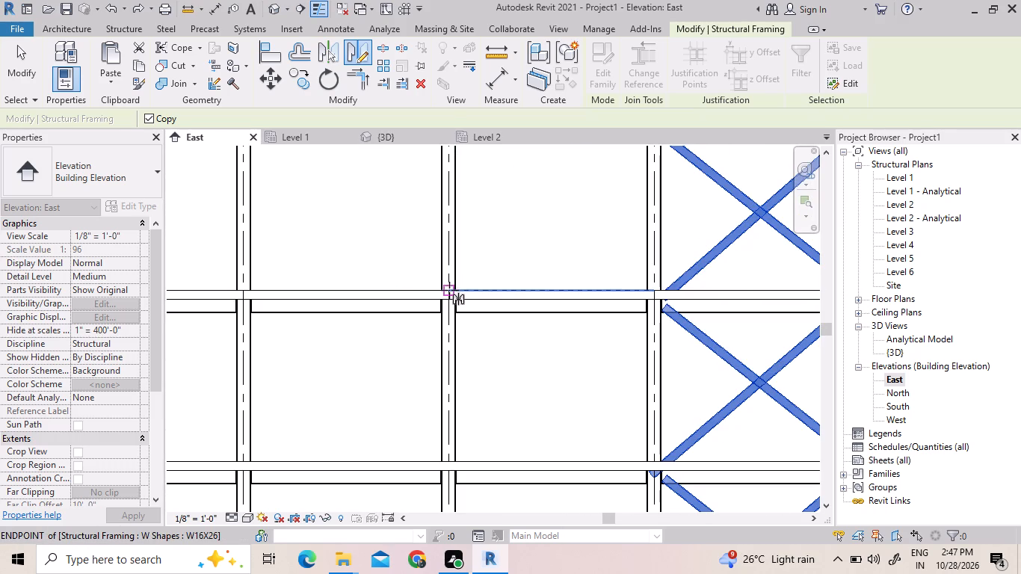
left_click(448, 289)
scroll(448, 289, "down", 11)
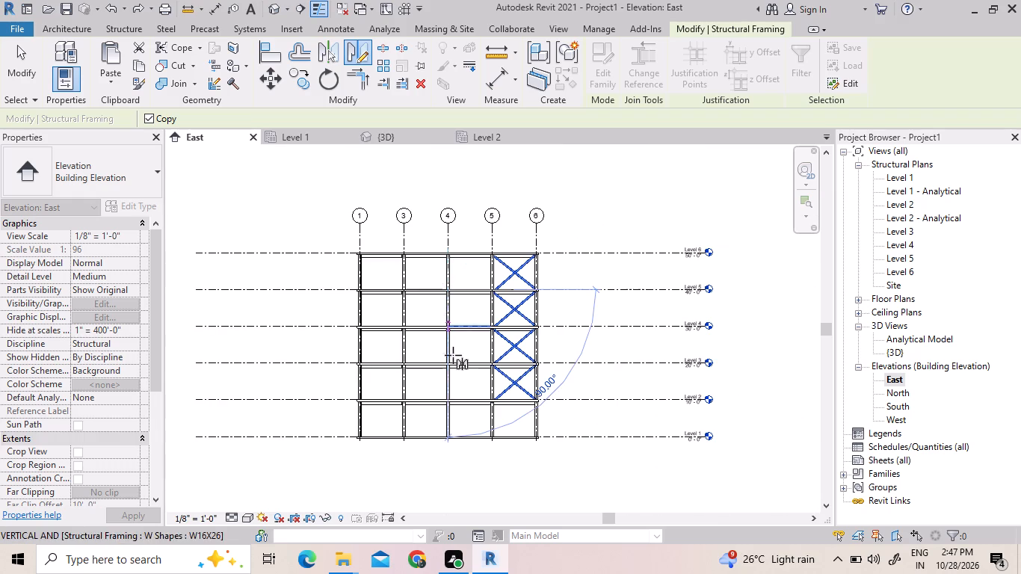
left_click(453, 446)
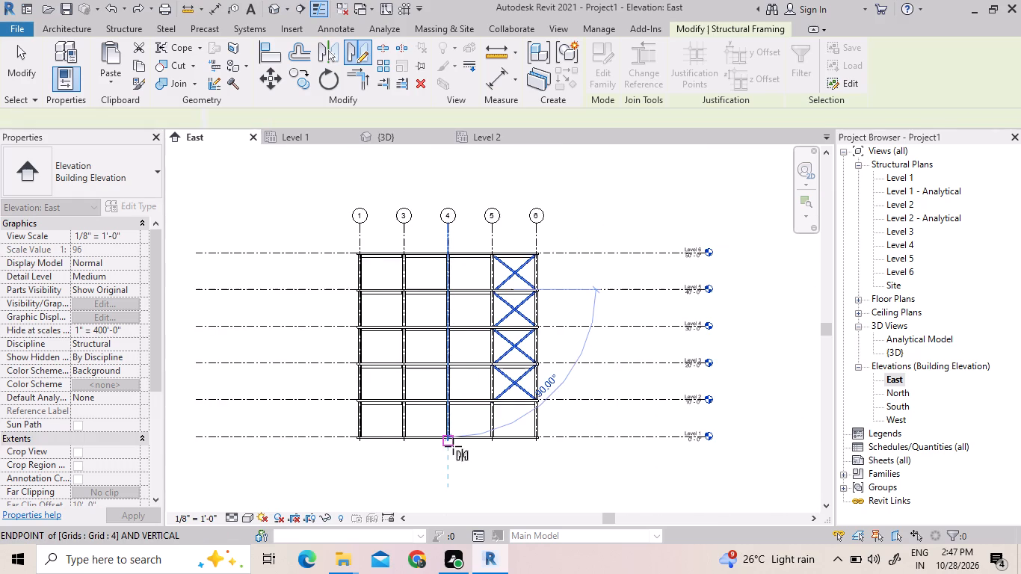
left_click(529, 460)
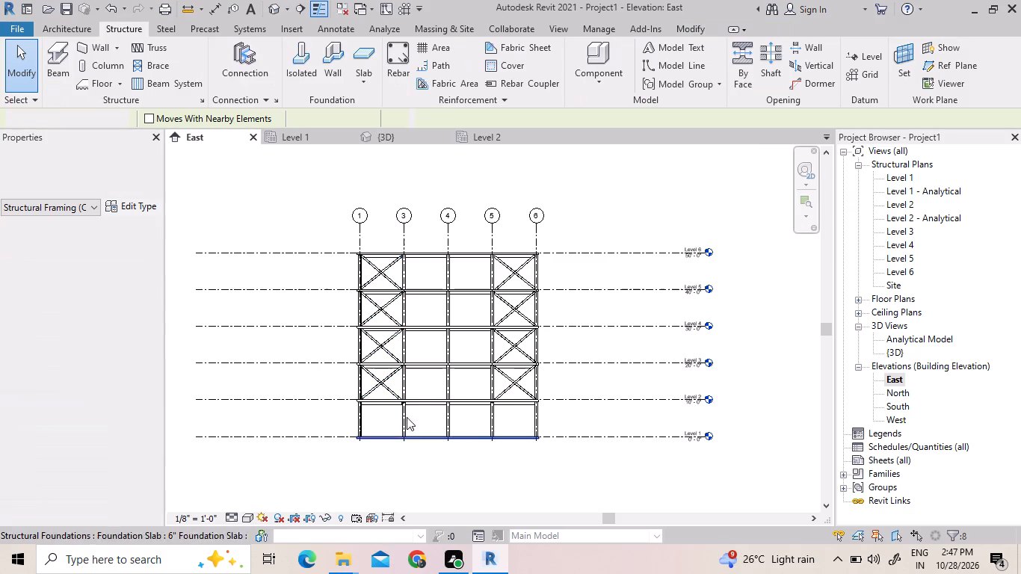
Inspect the mirrored cross bracing in the East elevation and in the 3D view.
scroll(387, 396, "up", 10)
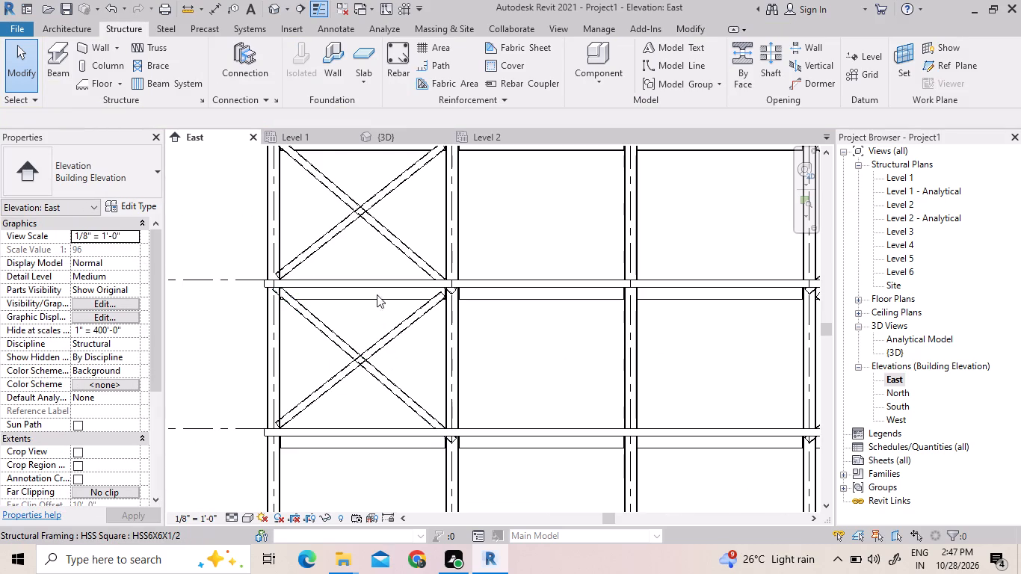
left_click(413, 133)
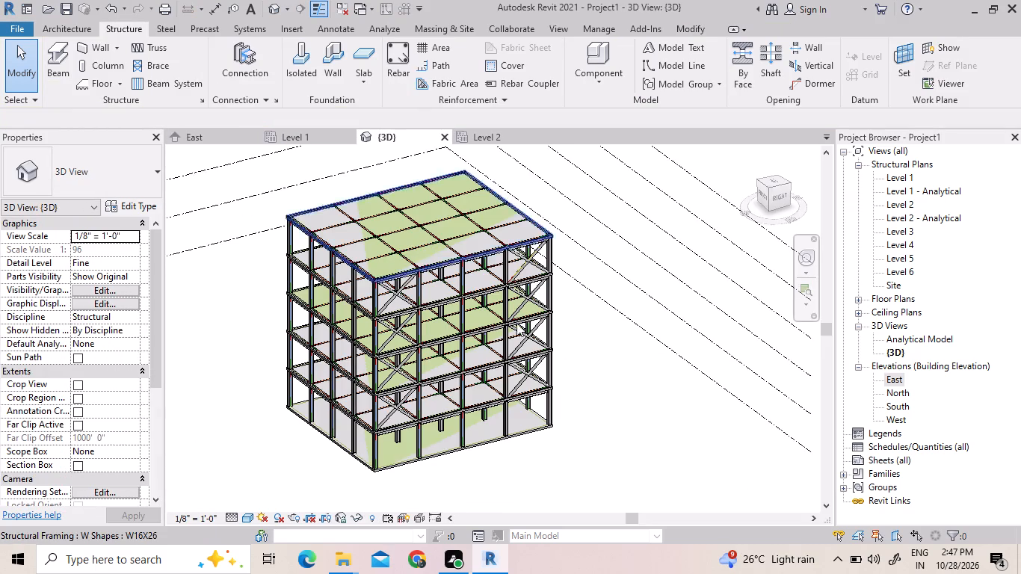
Set the work plane by picking the outer flange face of a front-side W16X26 beam at Level 4.
middle_click_drag(613, 410, 520, 349, "shift")
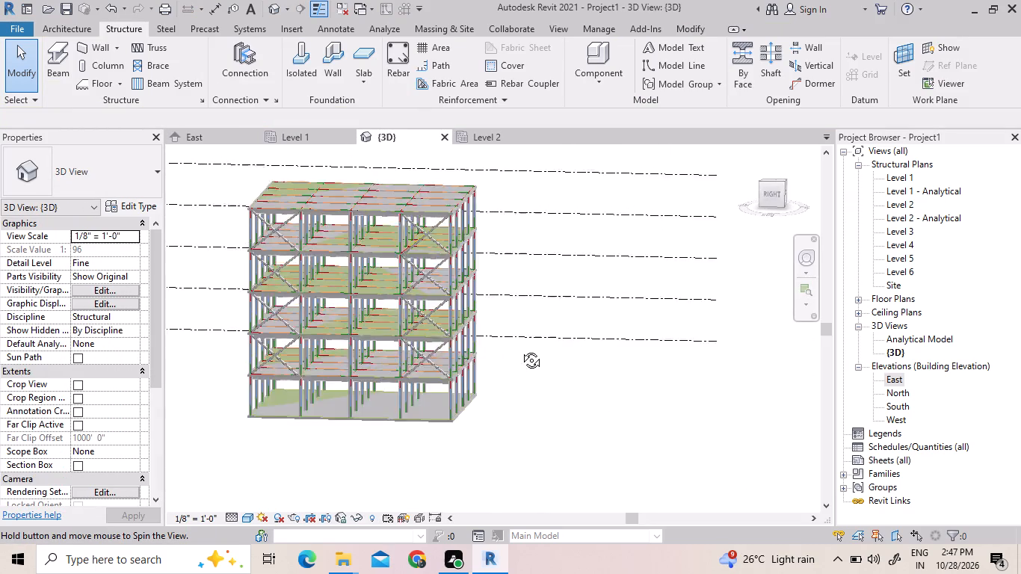
middle_click_drag(520, 349, 596, 364, "shift")
scroll(596, 364, "up", 1, "shift")
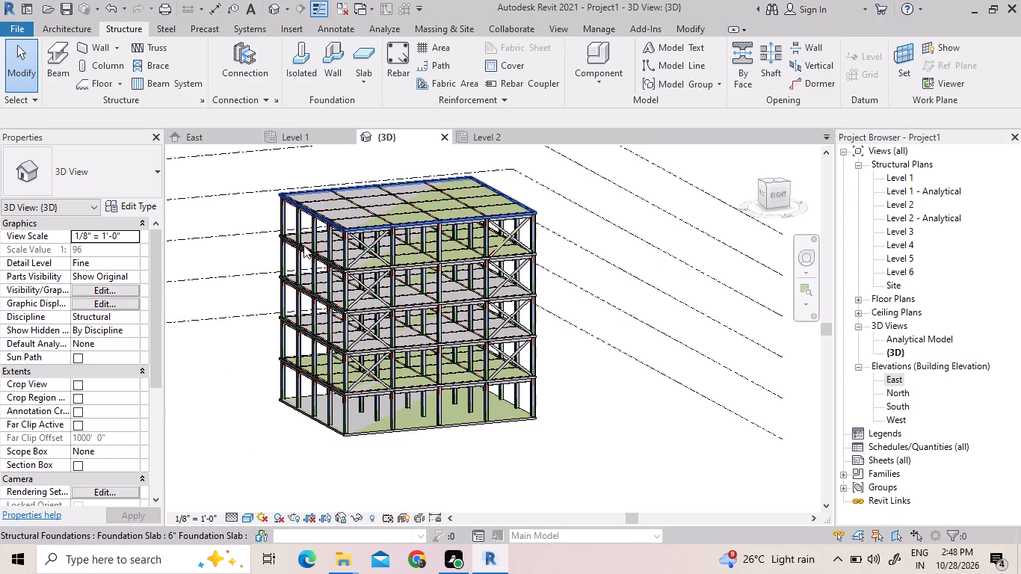
left_click(904, 53)
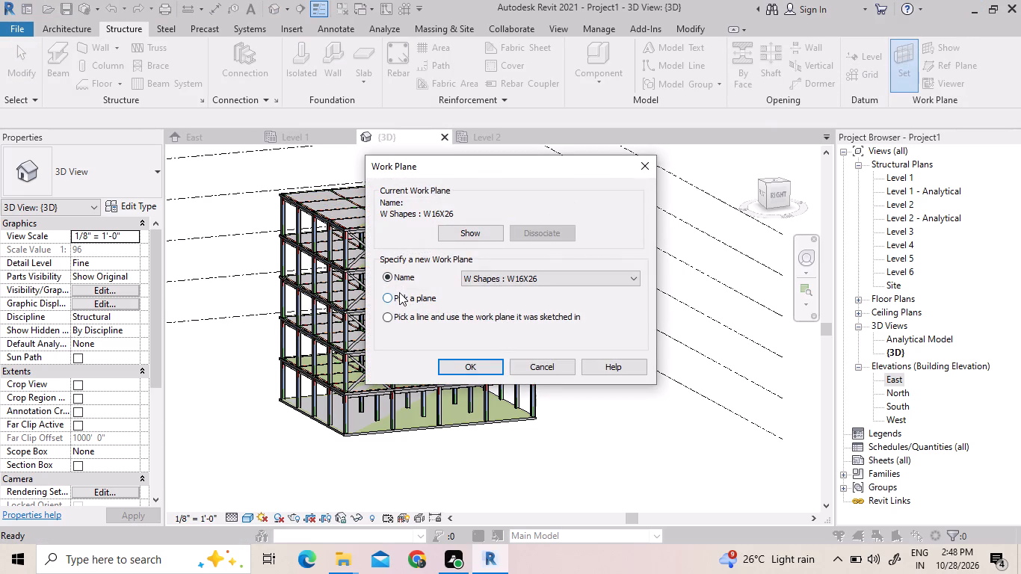
left_click(398, 297)
left_click(460, 364)
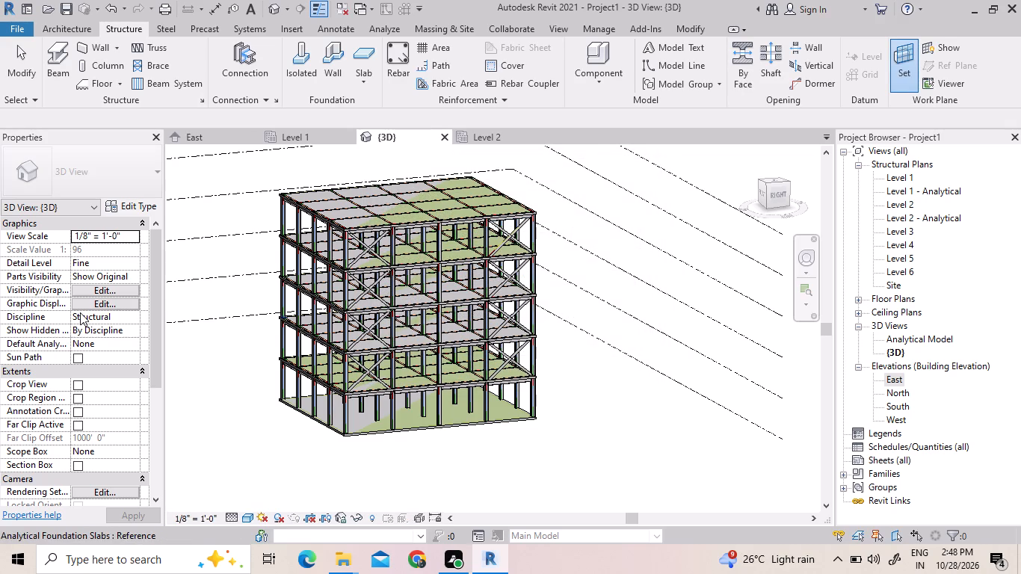
middle_click_drag(157, 312, 328, 419)
middle_click_drag(273, 389, 324, 430)
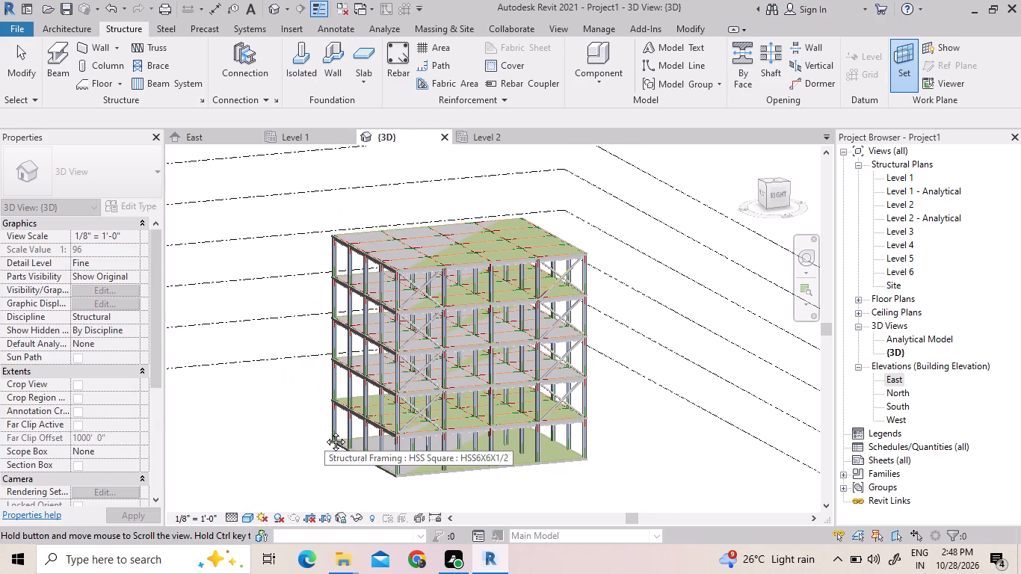
middle_click_drag(324, 430, 460, 364)
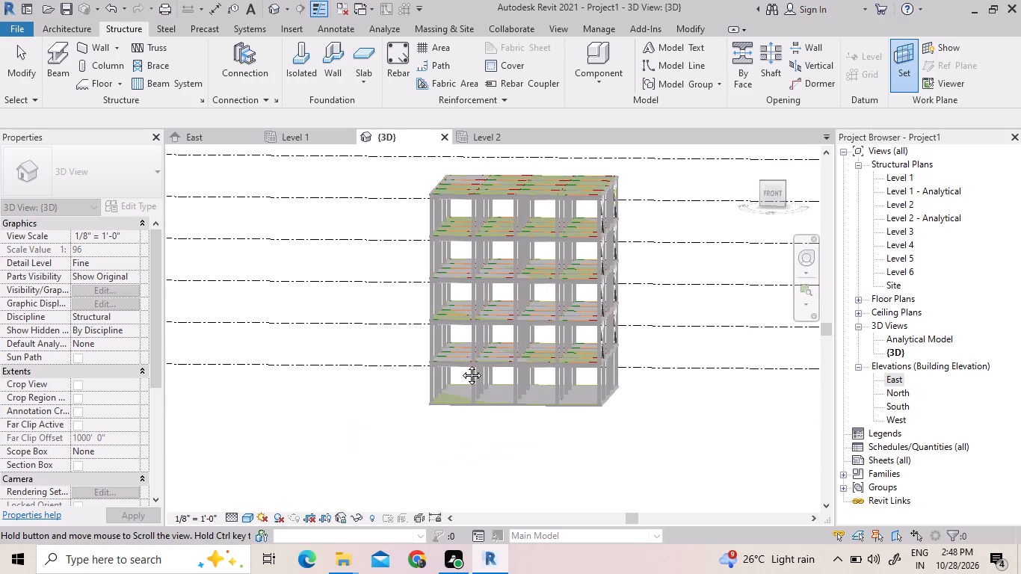
middle_click_drag(460, 364, 475, 371)
scroll(476, 372, "up", 8)
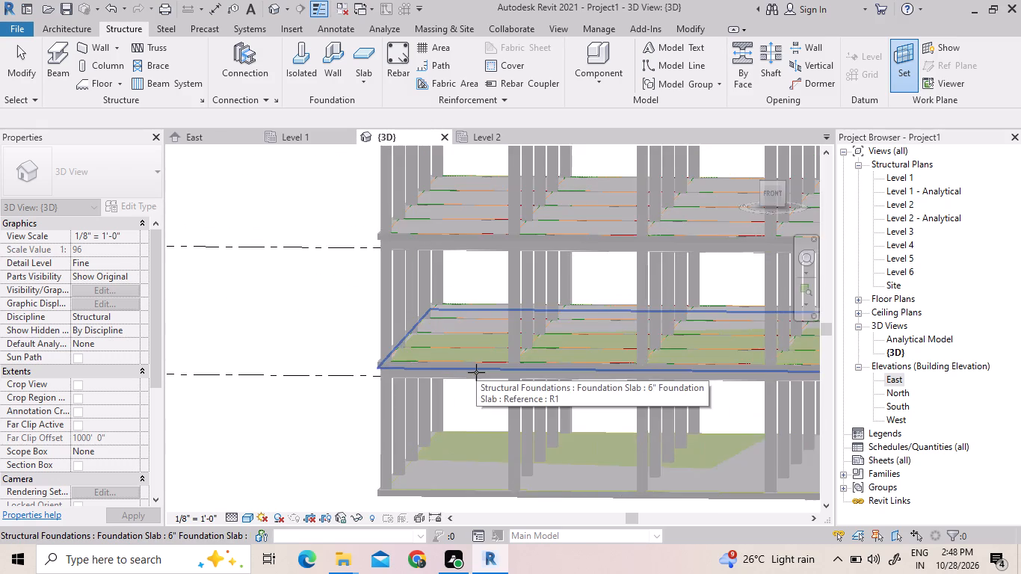
scroll(472, 393, "down", 1)
middle_click_drag(472, 393, 200, 573)
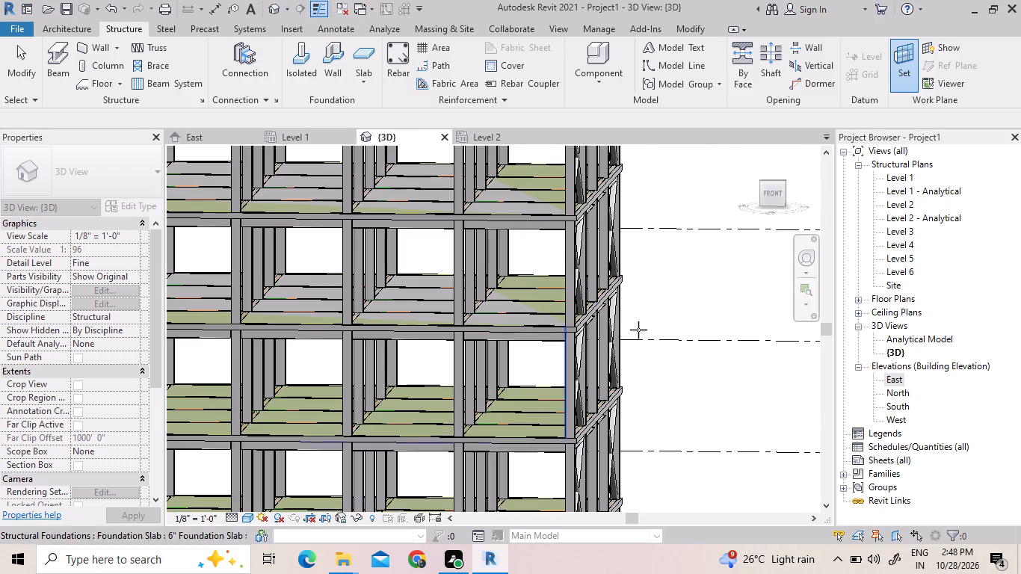
scroll(492, 358, "up", 12)
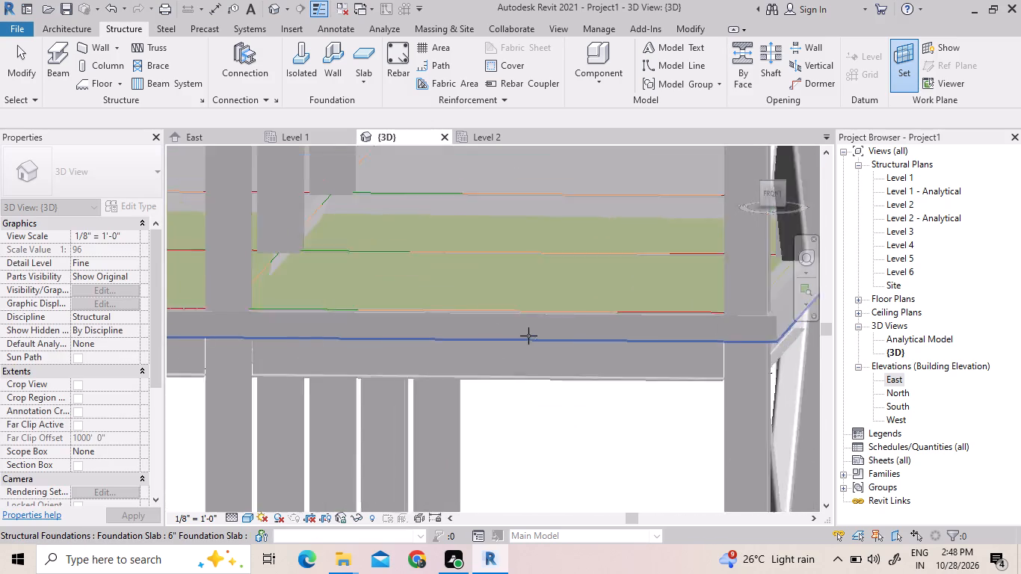
scroll(526, 365, "up", 4)
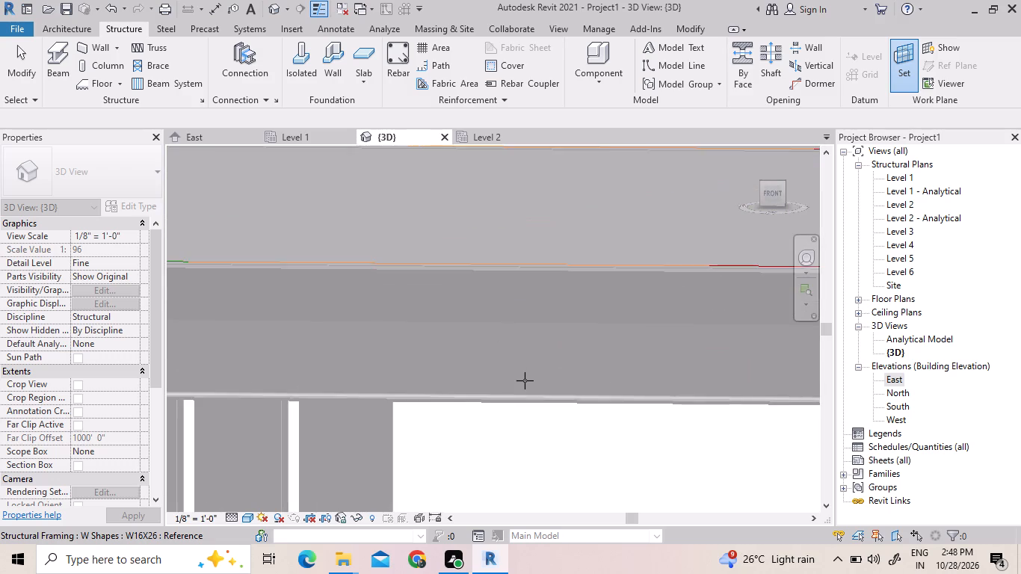
scroll(520, 399, "down", 5)
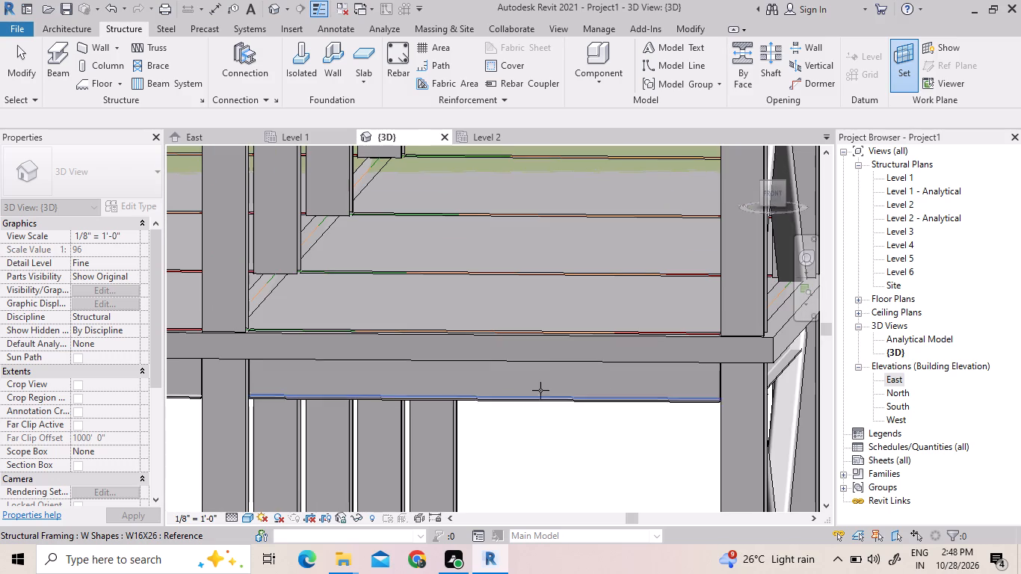
scroll(541, 400, "up", 7)
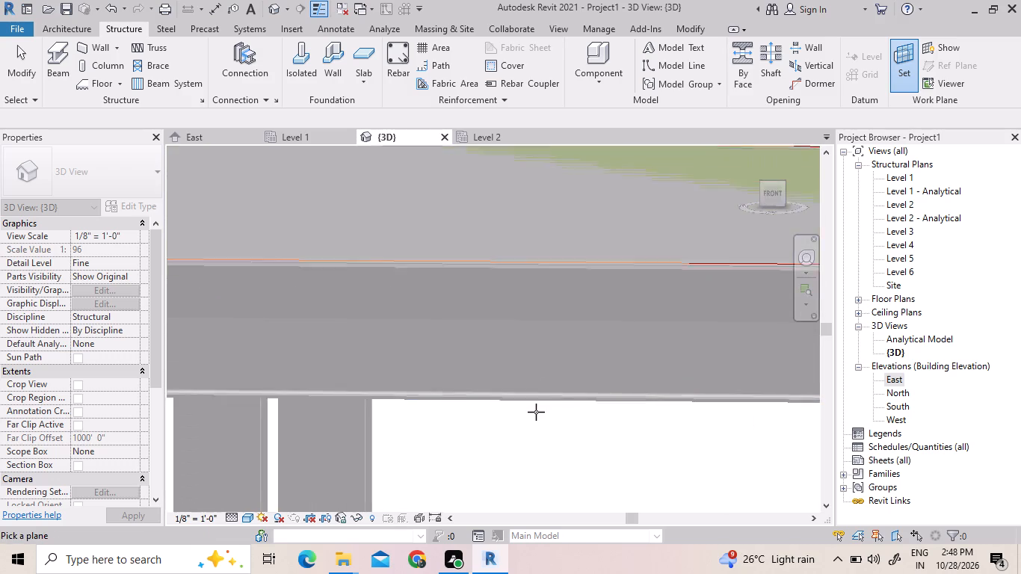
scroll(536, 412, "up", 11)
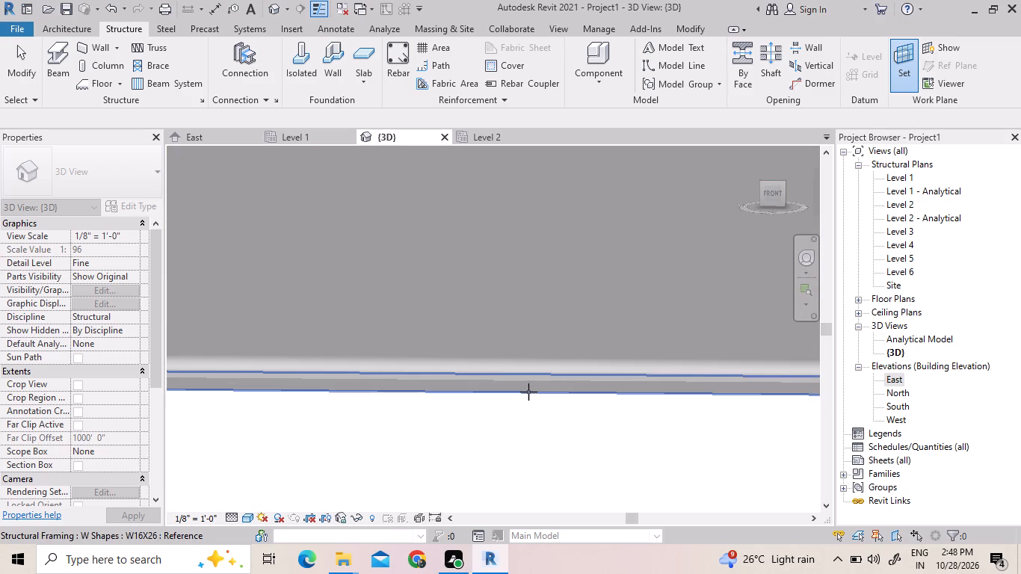
scroll(528, 392, "up", 8)
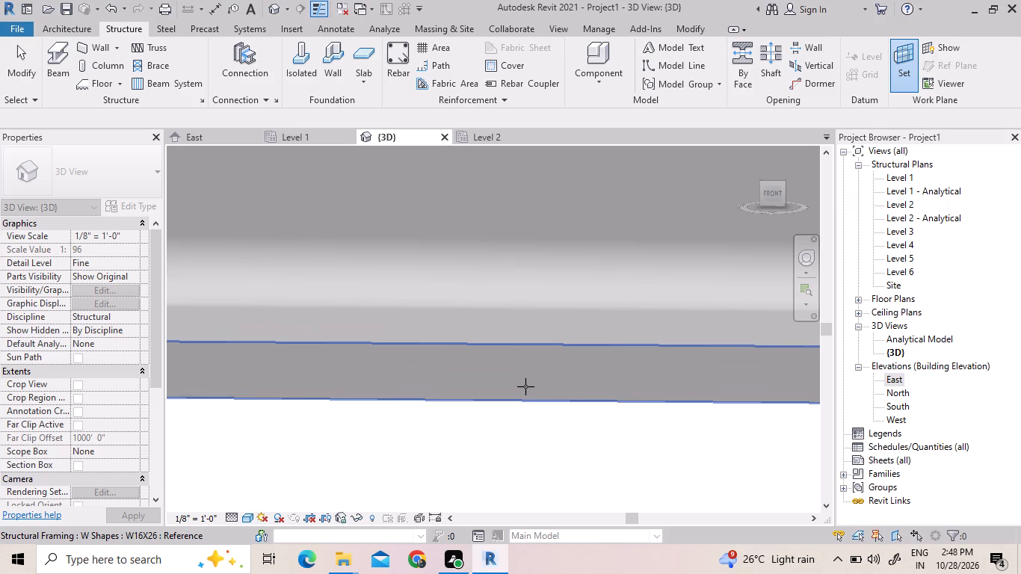
left_click(525, 386)
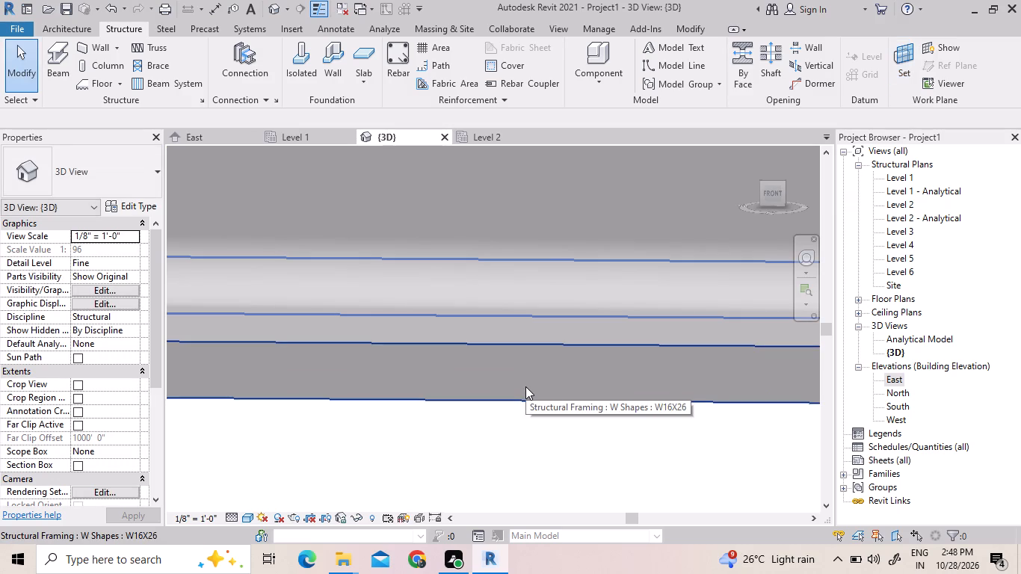
Orient the 3D model to the Front view with nothing selected.
scroll(525, 386, "down", 3)
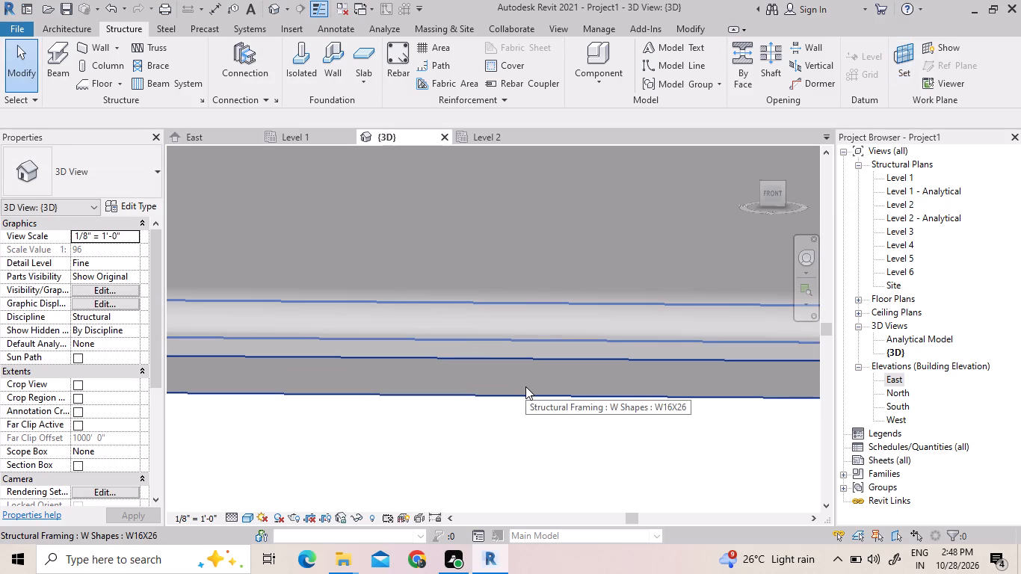
scroll(525, 386, "down", 15)
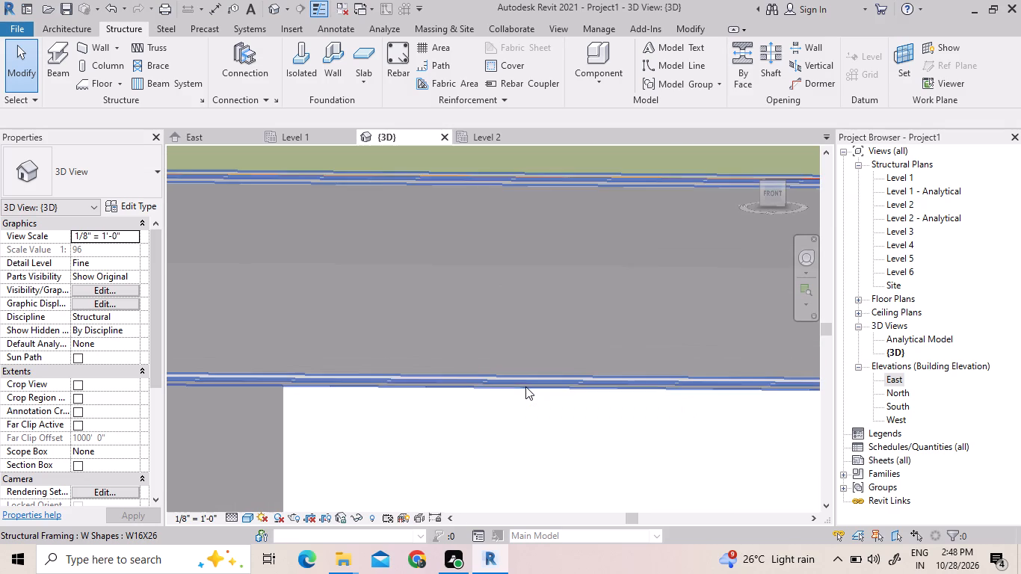
scroll(525, 386, "down", 4)
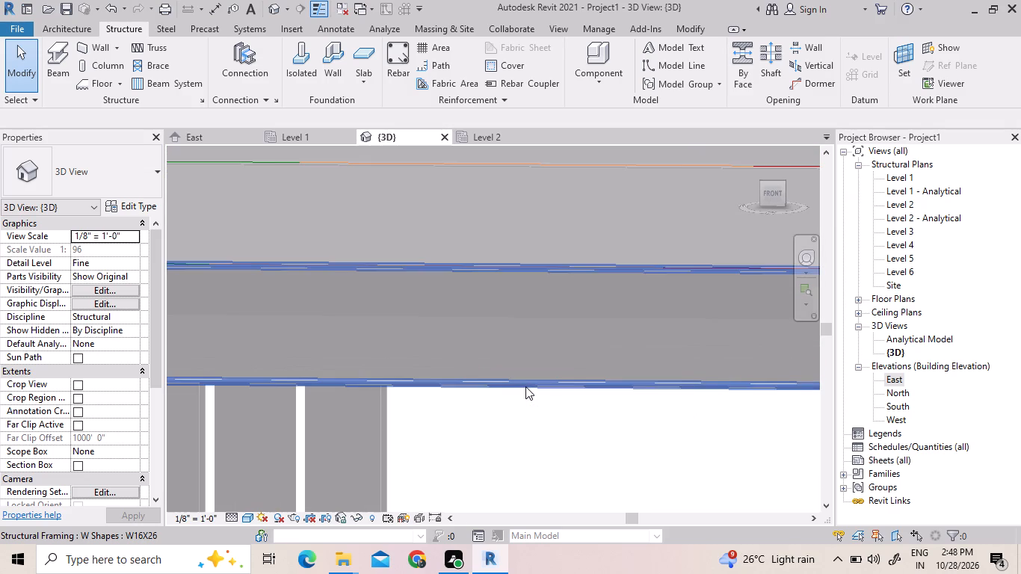
scroll(525, 386, "up", 10)
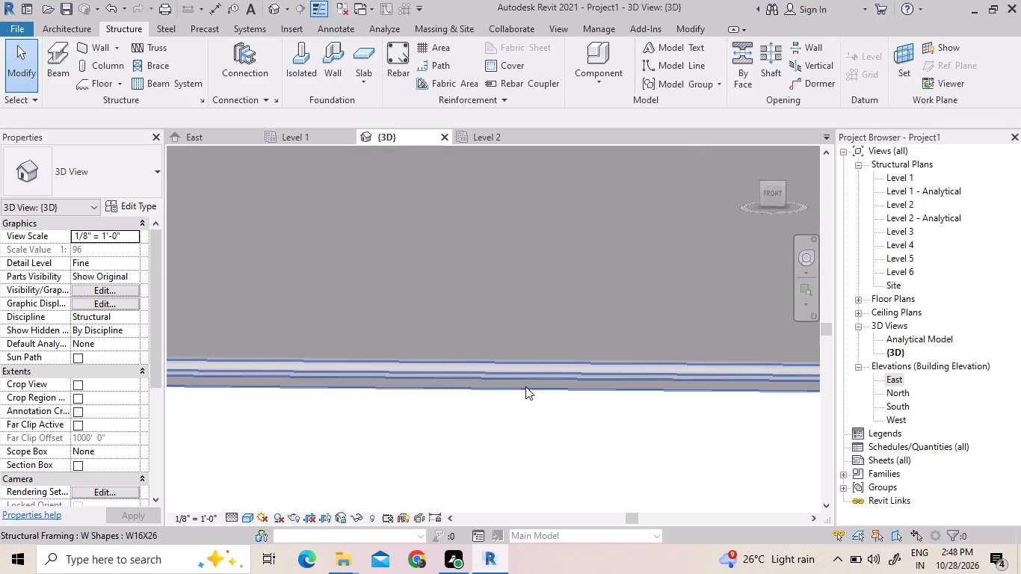
left_click(518, 386)
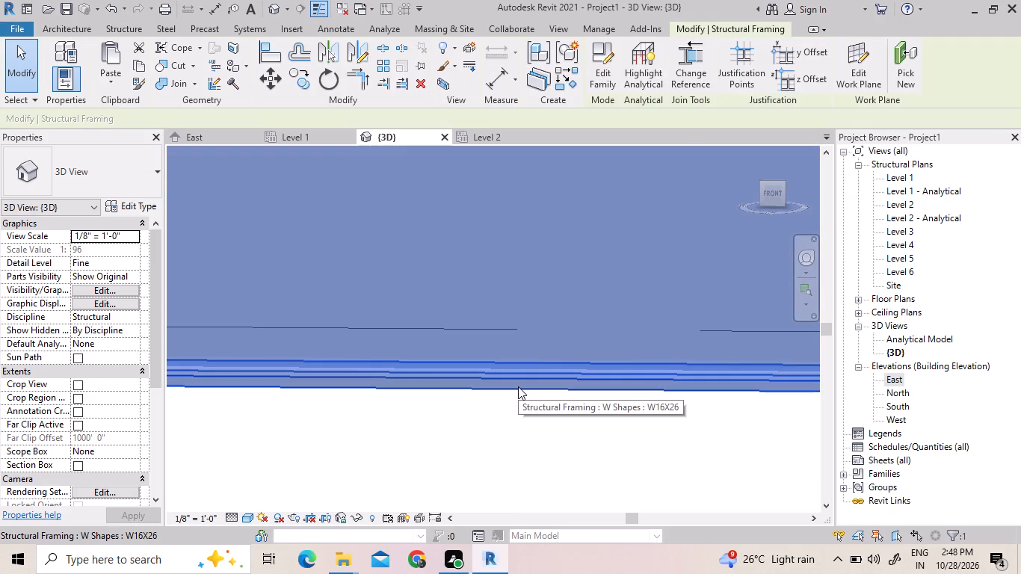
scroll(516, 387, "down", 3)
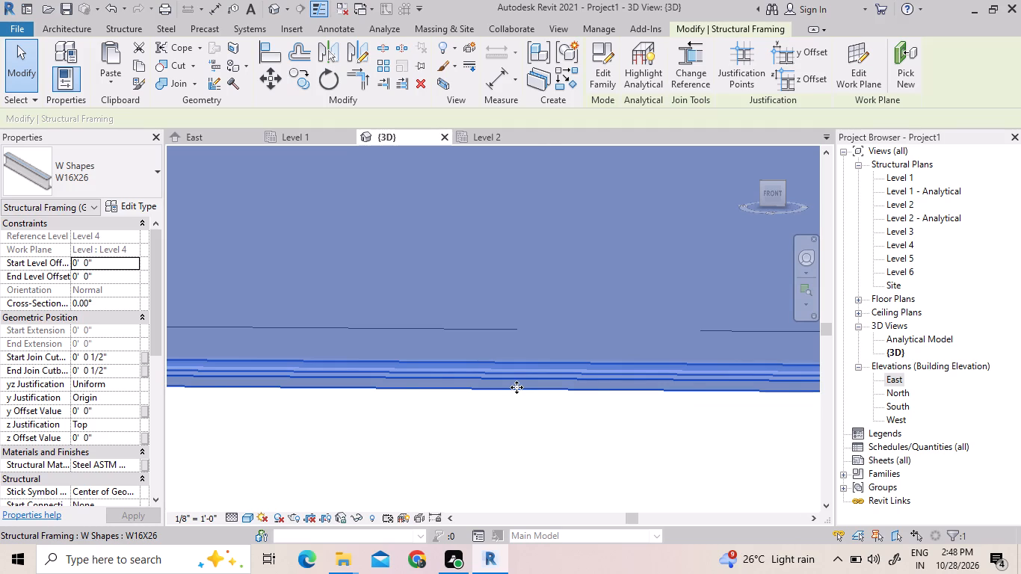
scroll(516, 387, "down", 20)
scroll(516, 387, "down", 3)
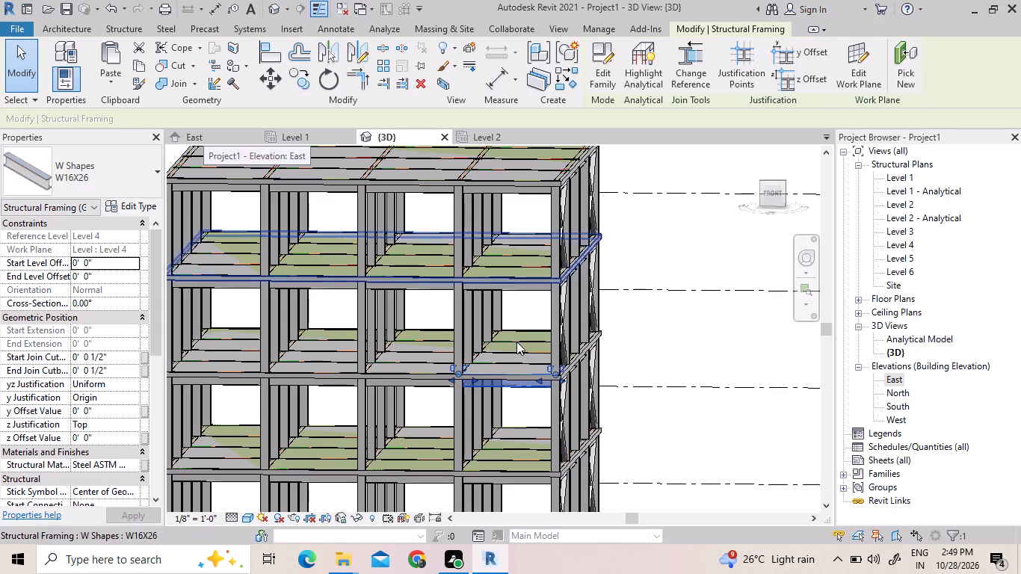
left_click(765, 191)
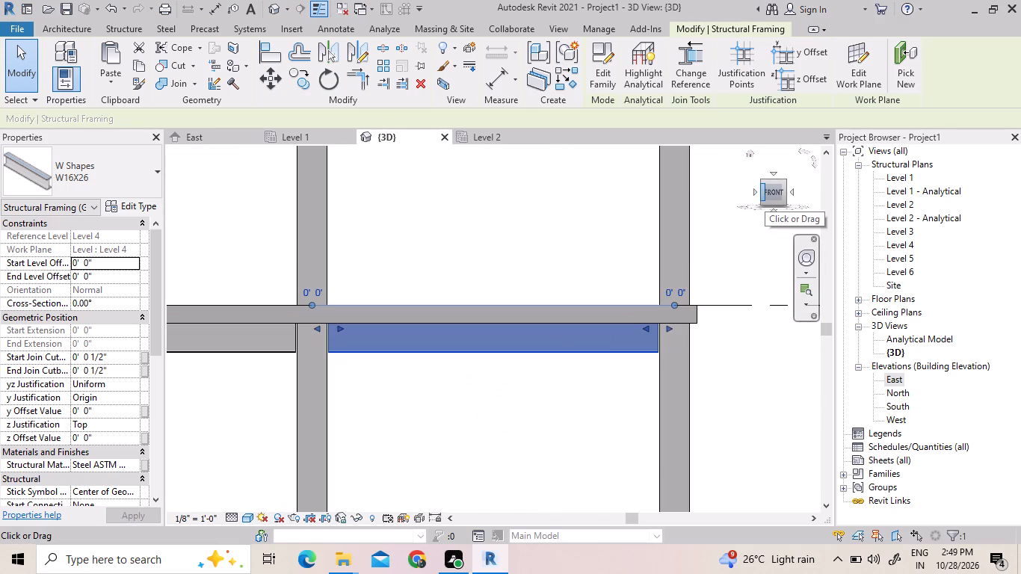
left_click(506, 250)
scroll(506, 250, "down", 11)
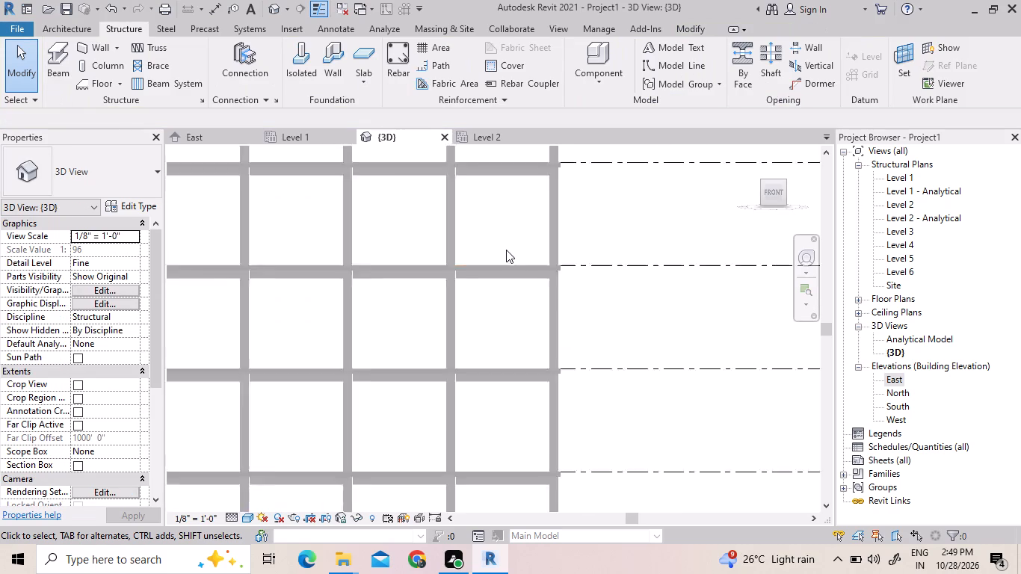
scroll(506, 250, "down", 3)
middle_click_drag(506, 323, 560, 383)
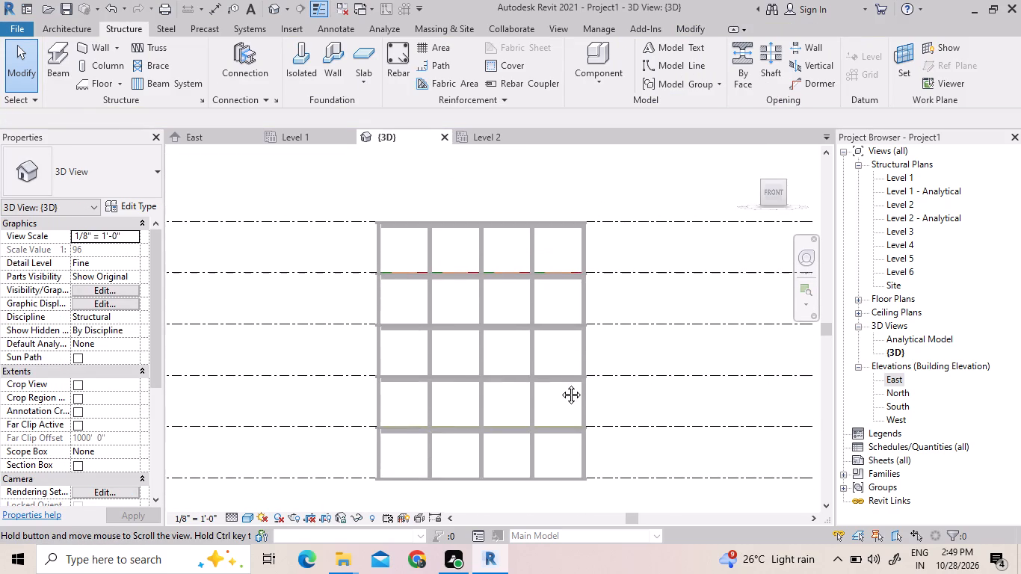
middle_click_drag(560, 383, 560, 383)
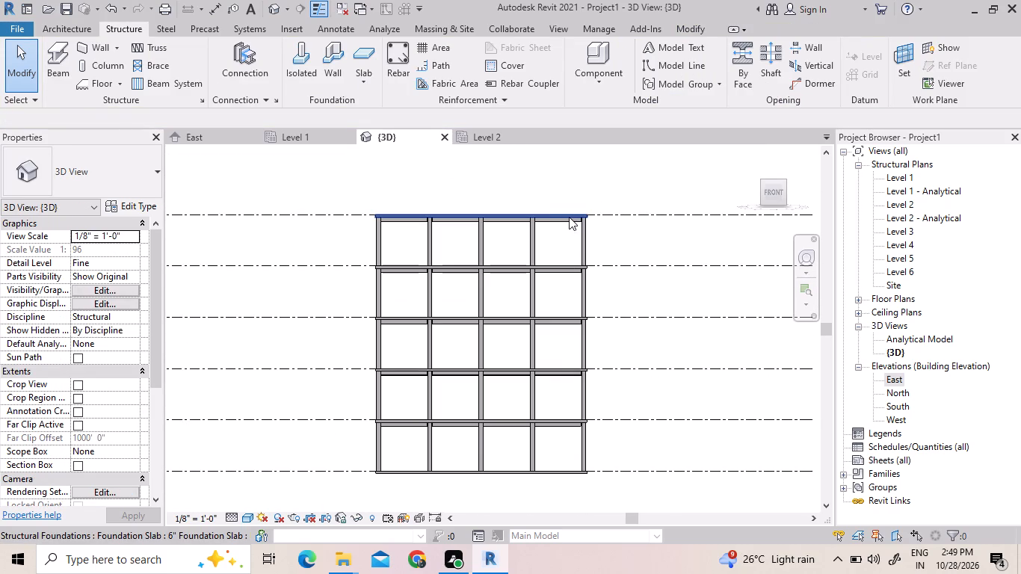
scroll(579, 212, "up", 5)
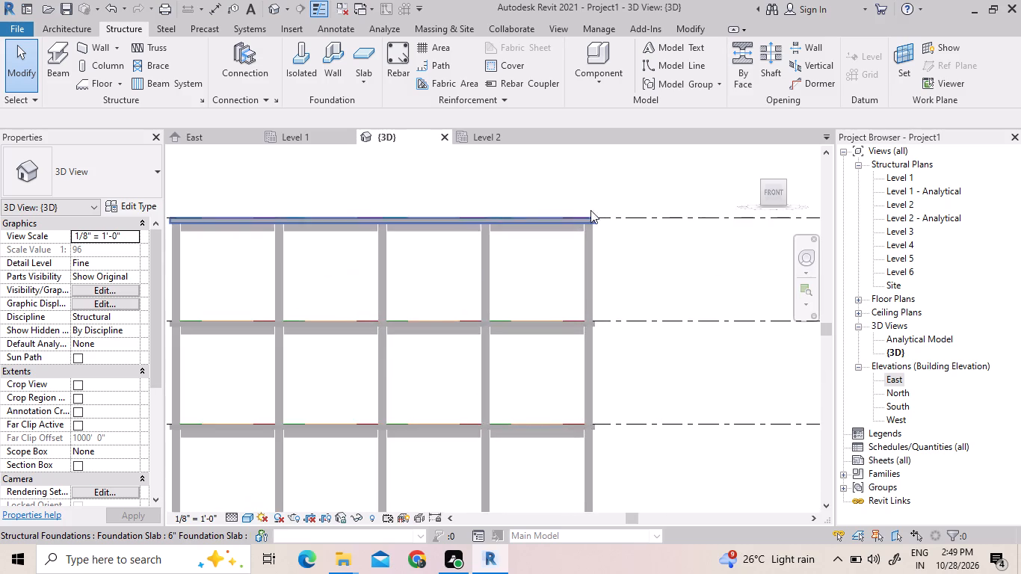
Place an HSS6X6X1/2 brace in the top-storey right-hand bay of the front face, from the inner column's top to the outer column's base.
left_click(159, 64)
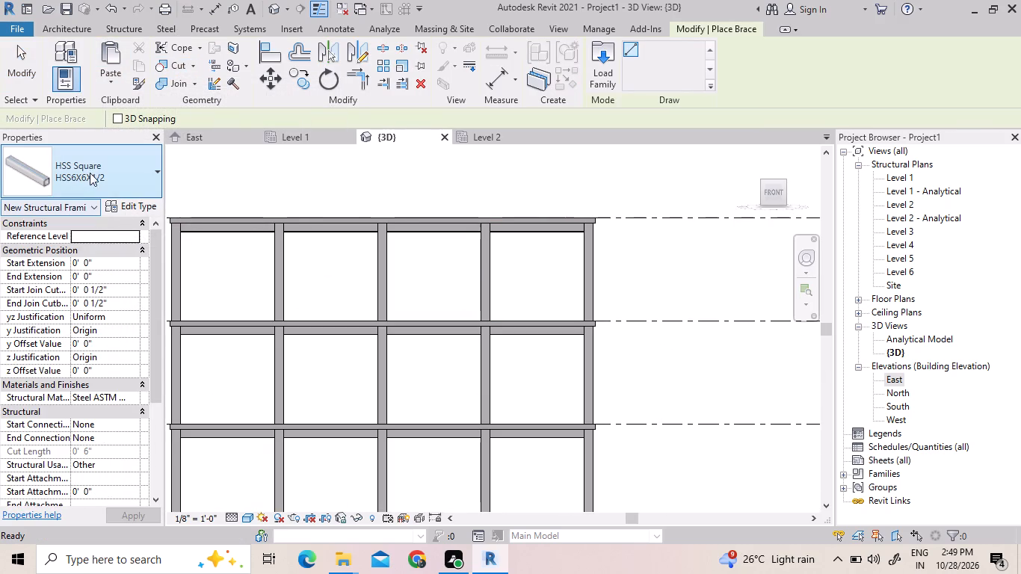
left_click(96, 168)
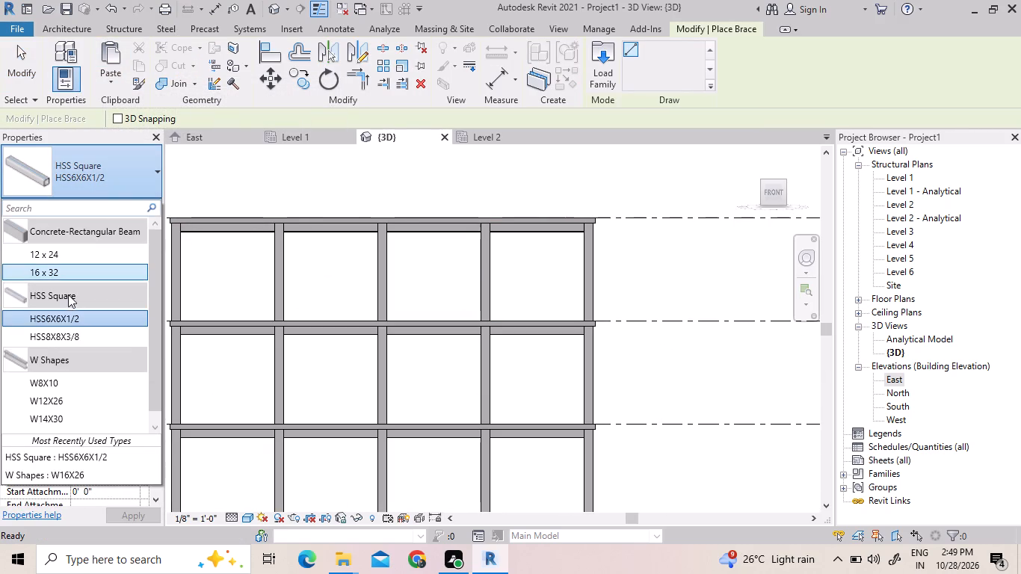
left_click(56, 318)
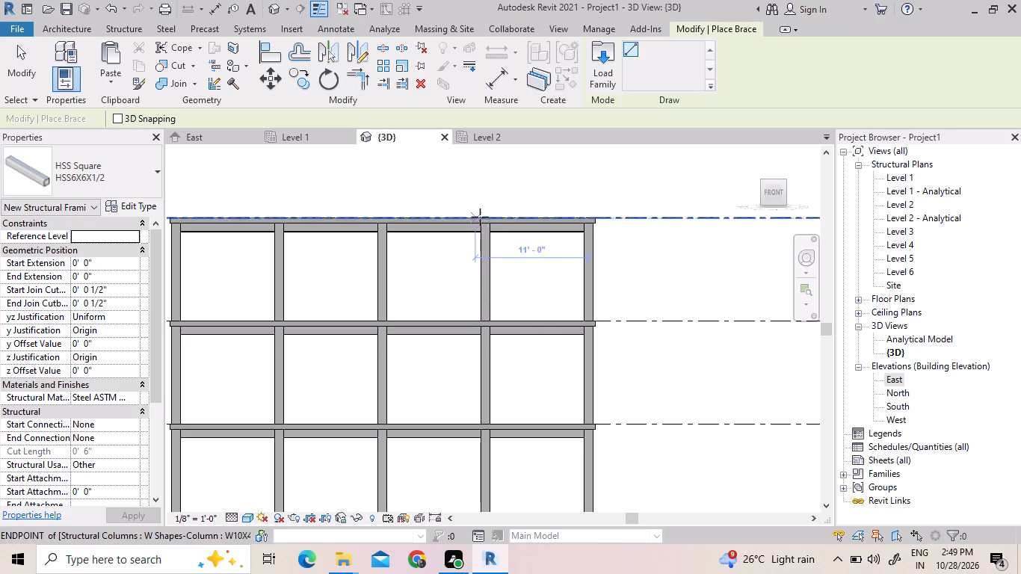
scroll(481, 216, "up", 10)
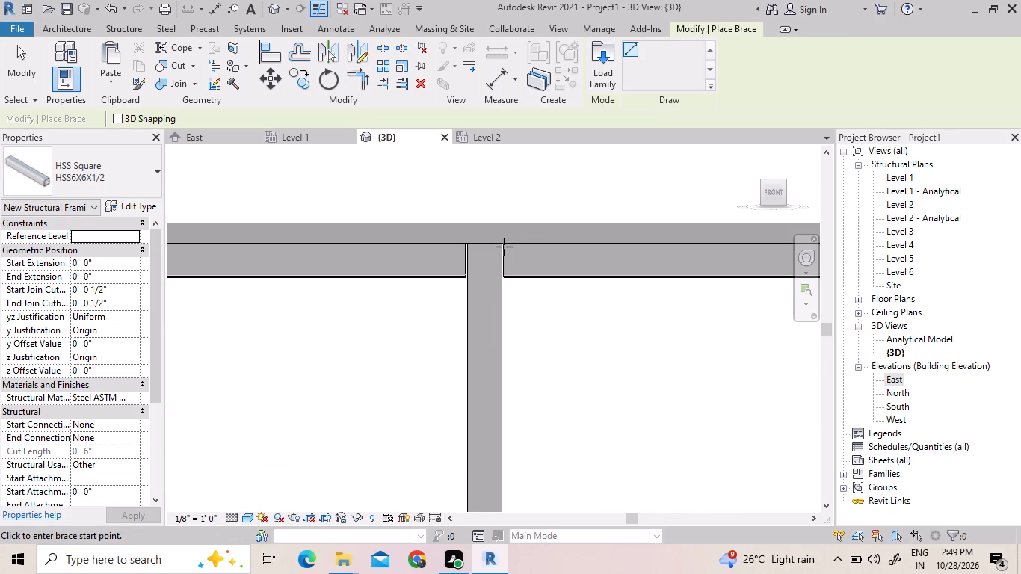
left_click_drag(500, 244, 526, 305)
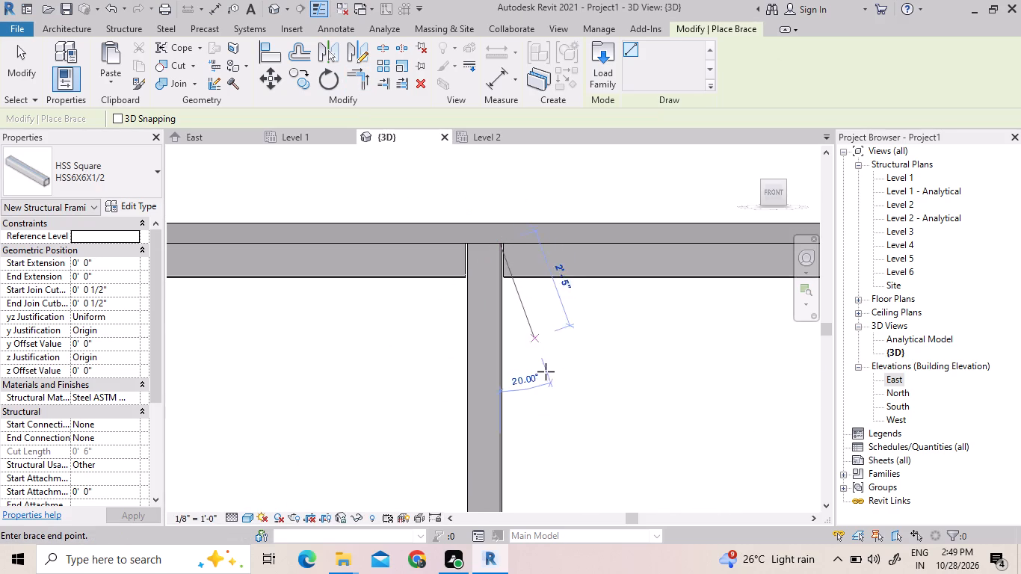
scroll(603, 342, "down", 8)
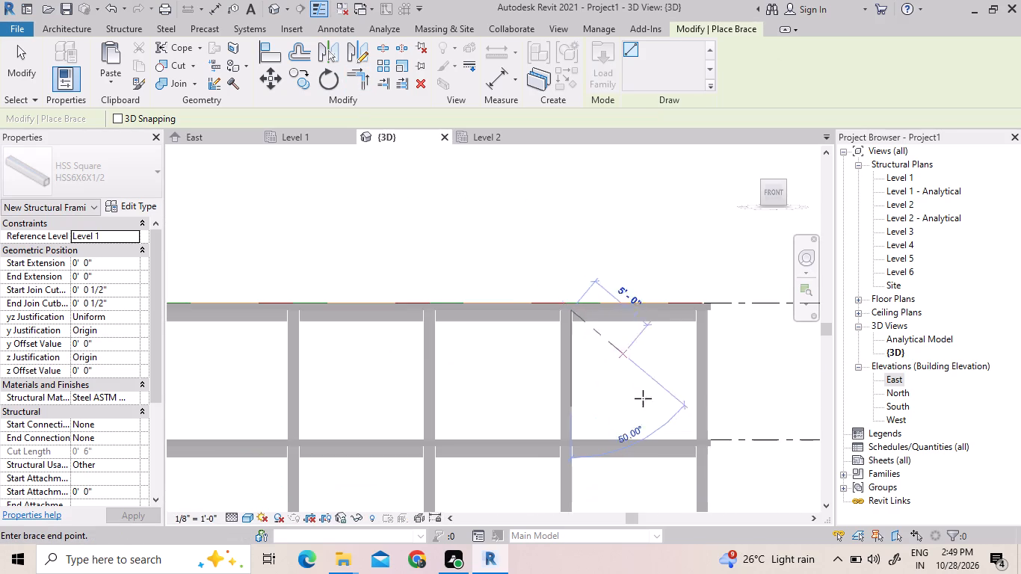
scroll(710, 450, "up", 9)
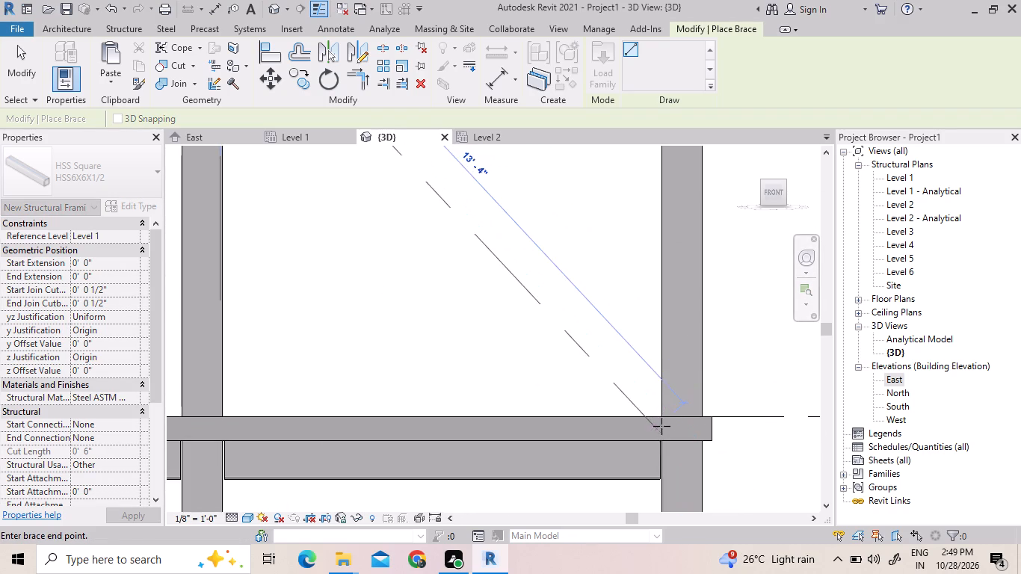
scroll(671, 431, "up", 5)
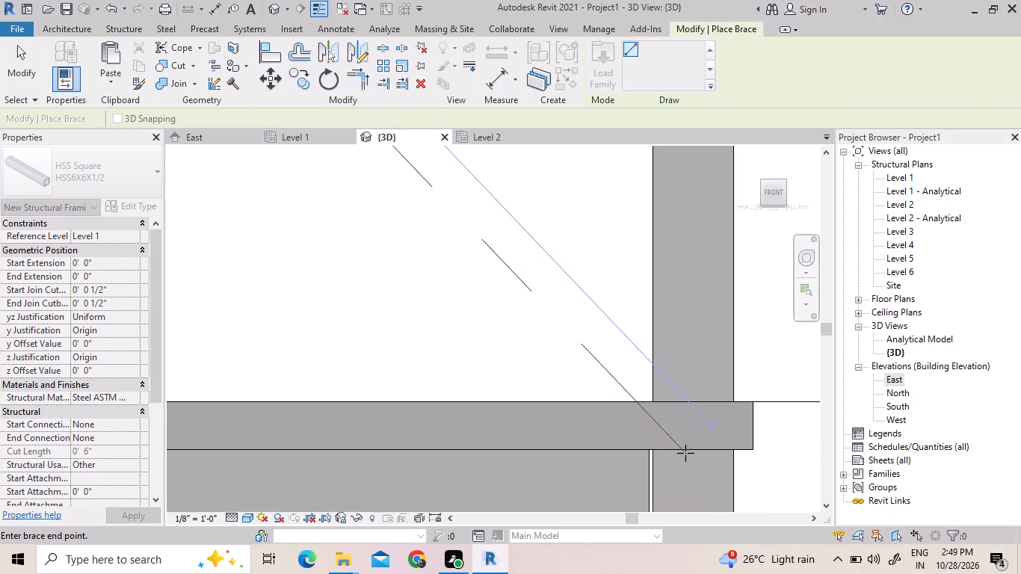
left_click(685, 448)
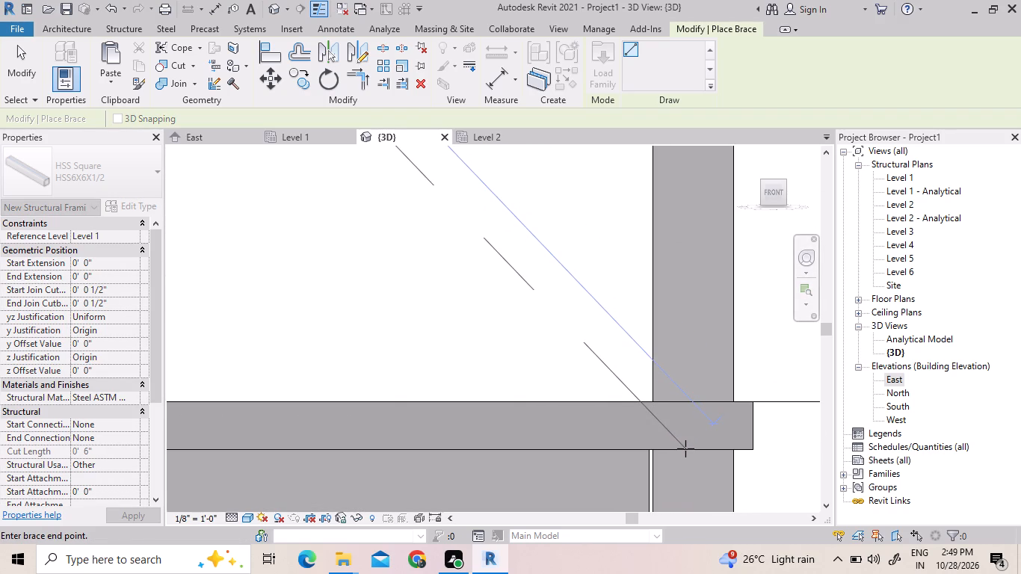
Extend both ends of the new diagonal brace to meet the column and beam joints.
scroll(698, 452, "down", 4)
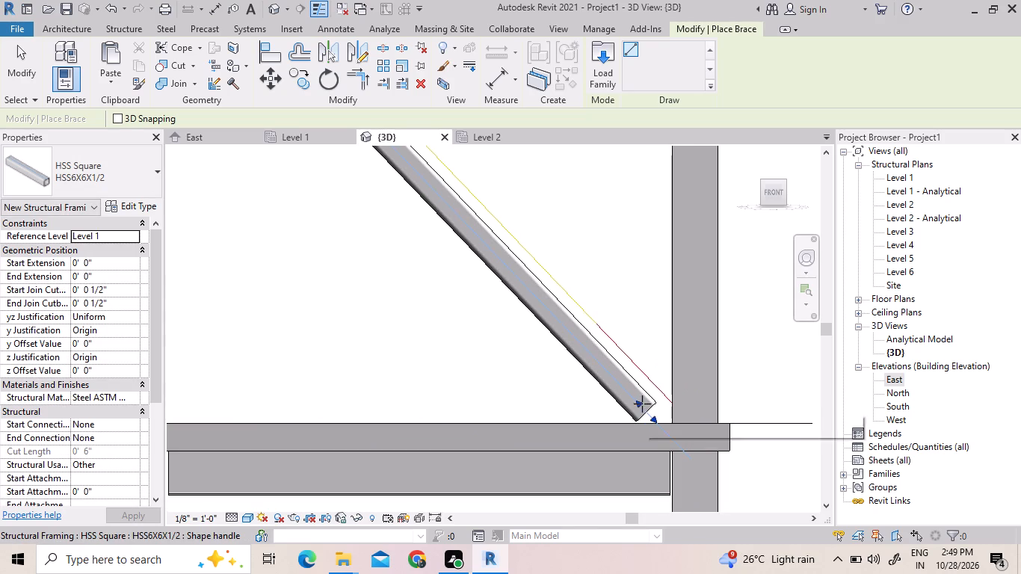
left_click_drag(641, 401, 668, 430)
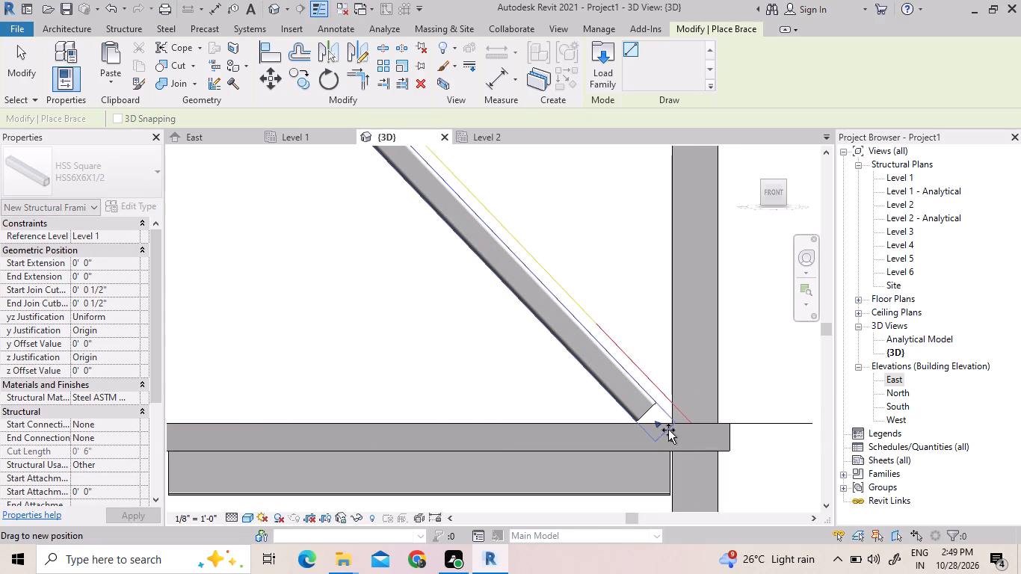
left_click_drag(668, 430, 681, 436)
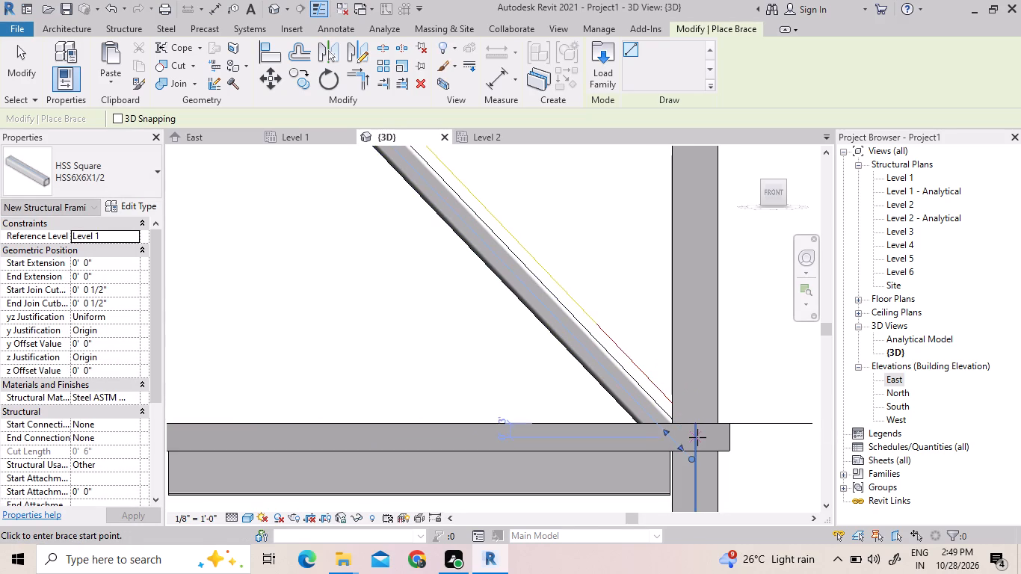
scroll(697, 437, "down", 4)
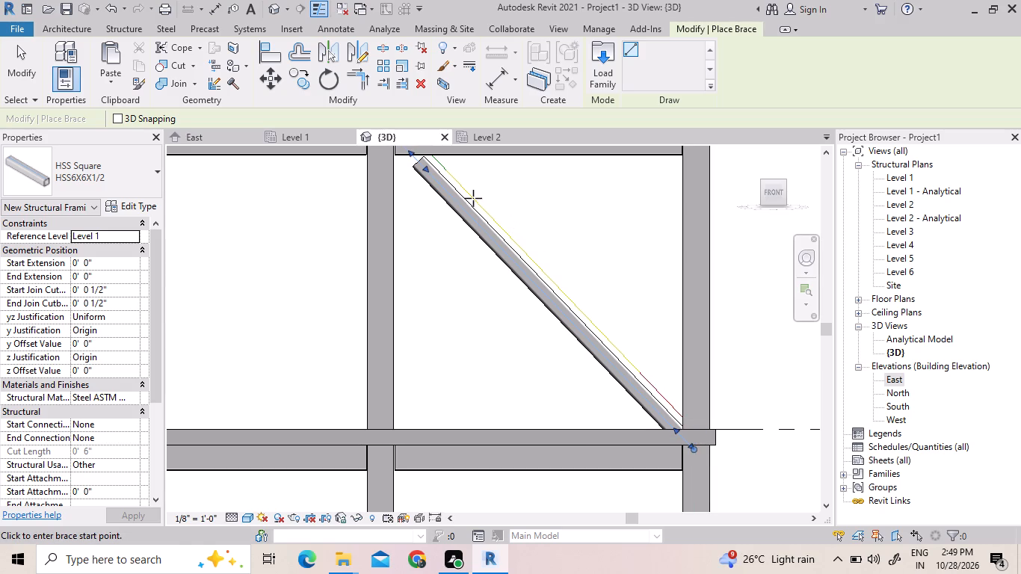
left_click_drag(429, 169, 385, 146)
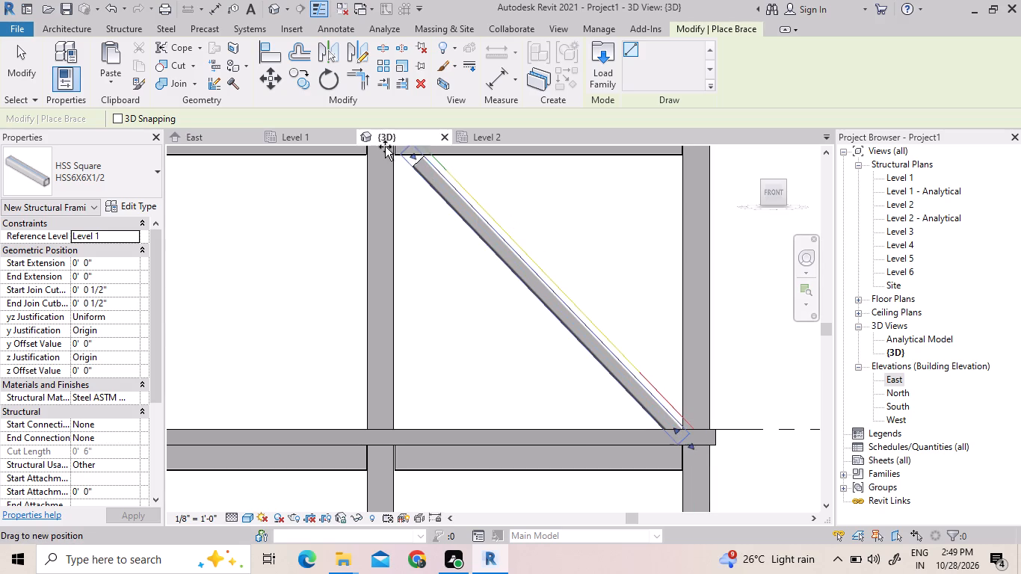
left_click_drag(385, 146, 383, 146)
Place the opposing HSS6X6X1/2 brace from the outer column's top to the inner column's base, completing the X in the same bay.
scroll(476, 289, "down", 4)
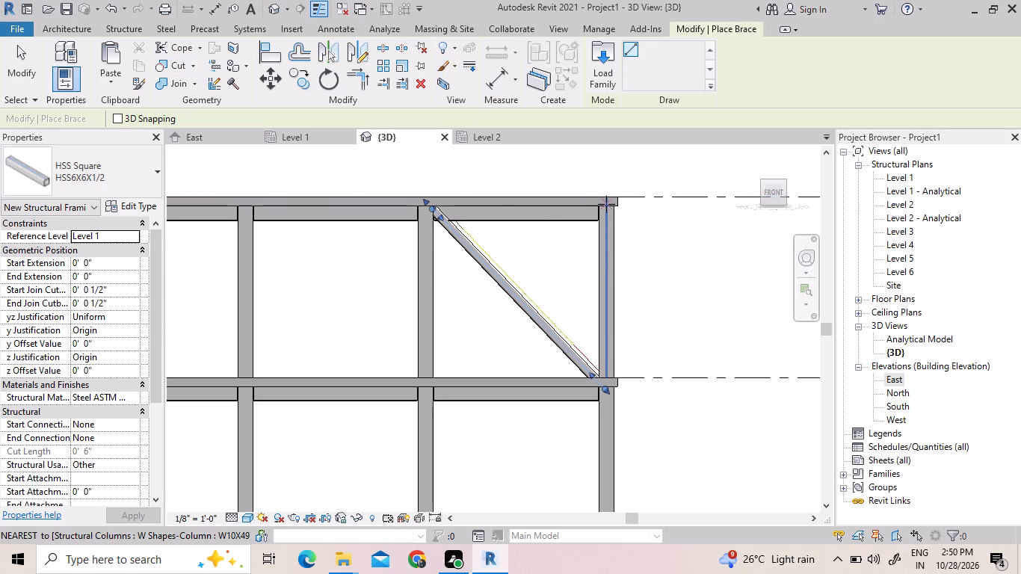
left_click_drag(606, 204, 456, 375)
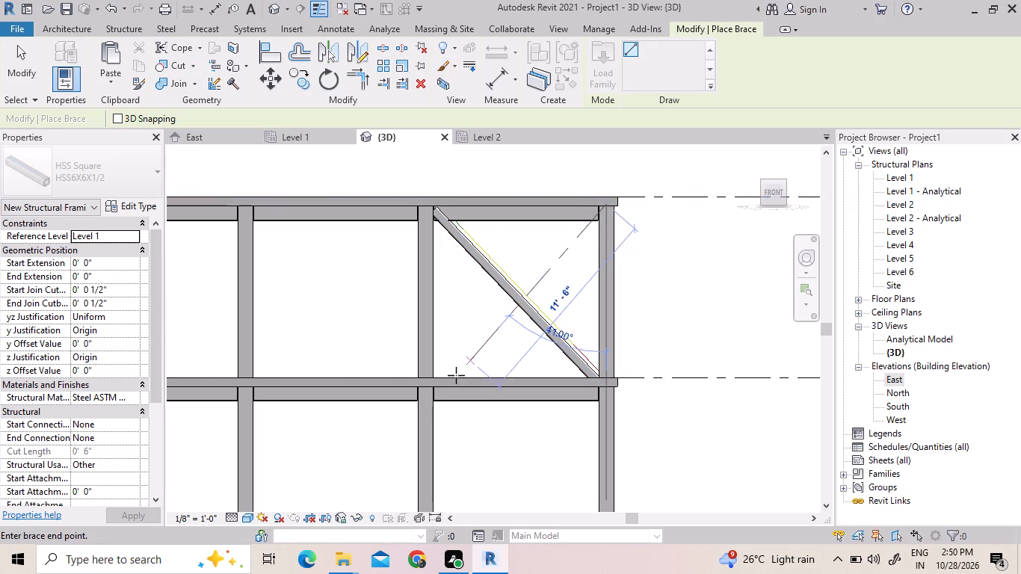
left_click_drag(456, 375, 422, 381)
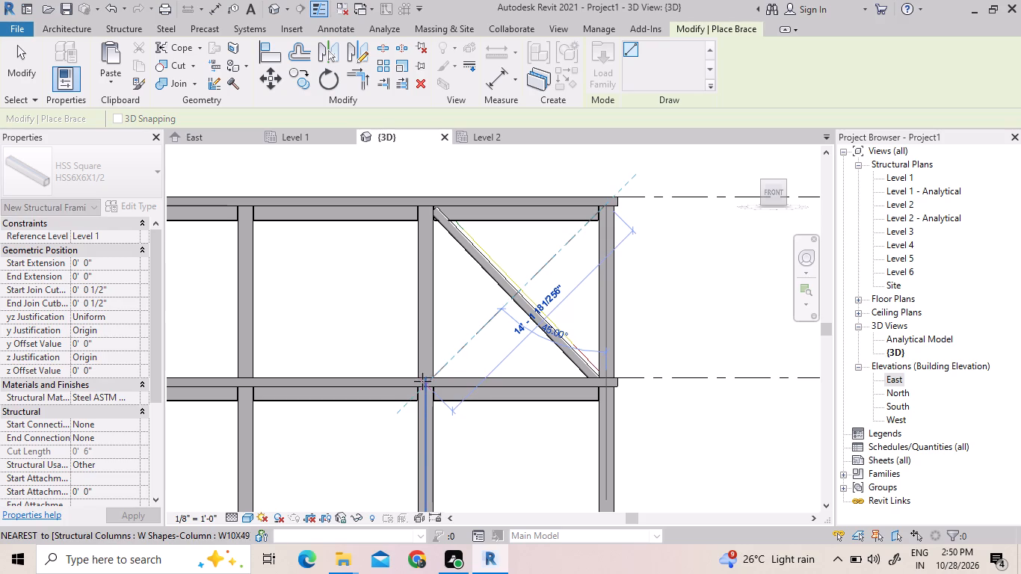
left_click_drag(422, 381, 414, 390)
left_click(414, 390)
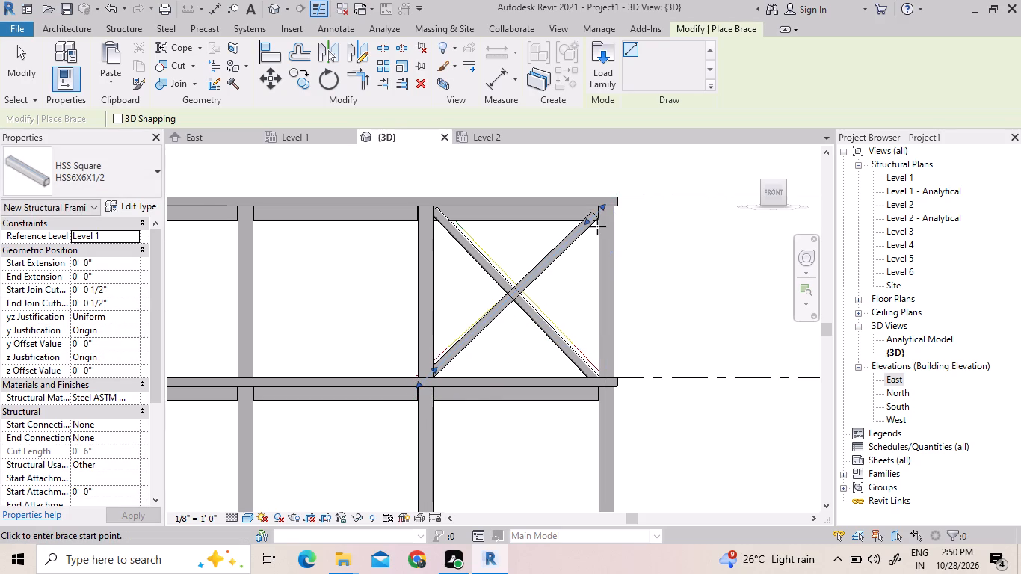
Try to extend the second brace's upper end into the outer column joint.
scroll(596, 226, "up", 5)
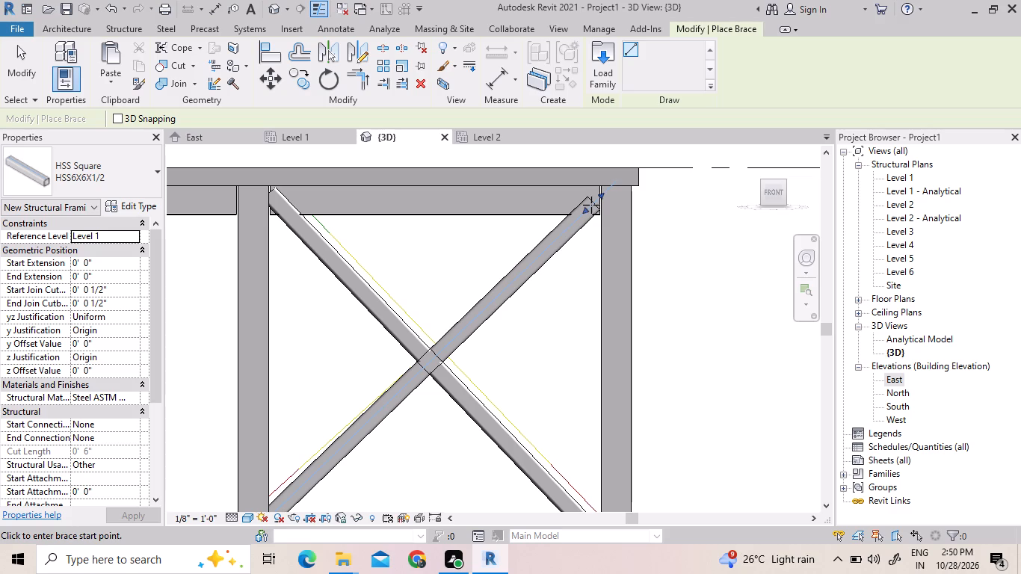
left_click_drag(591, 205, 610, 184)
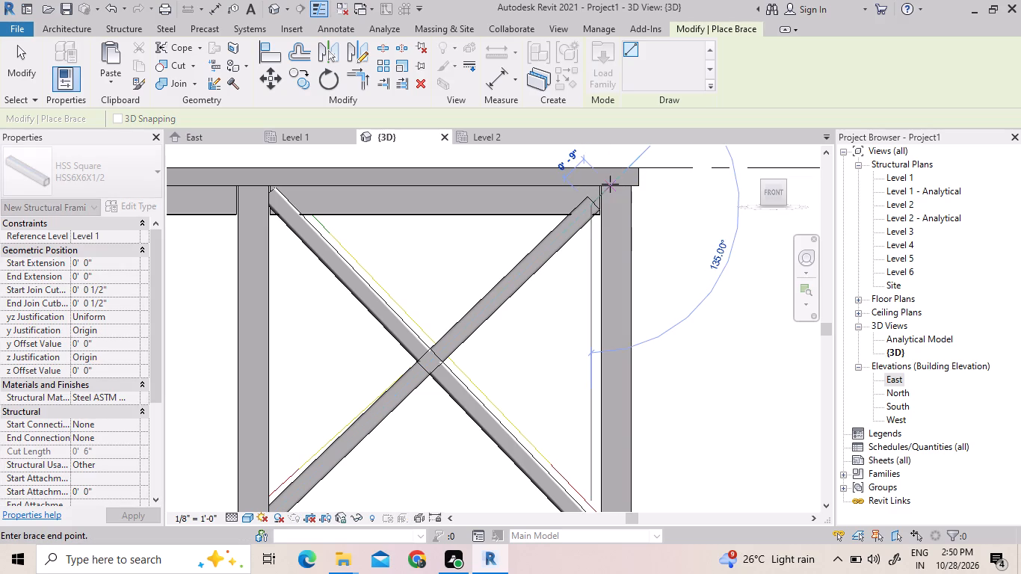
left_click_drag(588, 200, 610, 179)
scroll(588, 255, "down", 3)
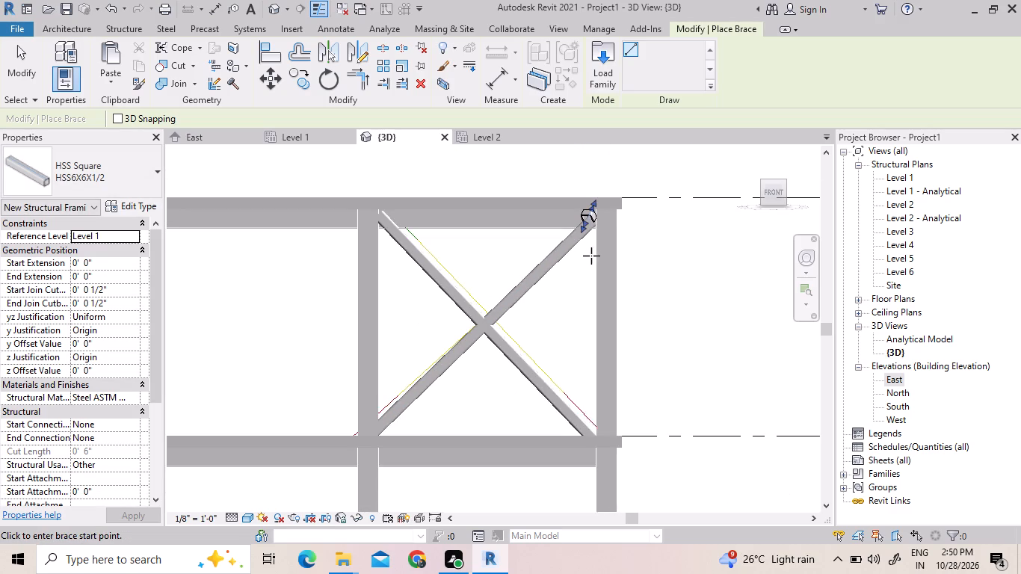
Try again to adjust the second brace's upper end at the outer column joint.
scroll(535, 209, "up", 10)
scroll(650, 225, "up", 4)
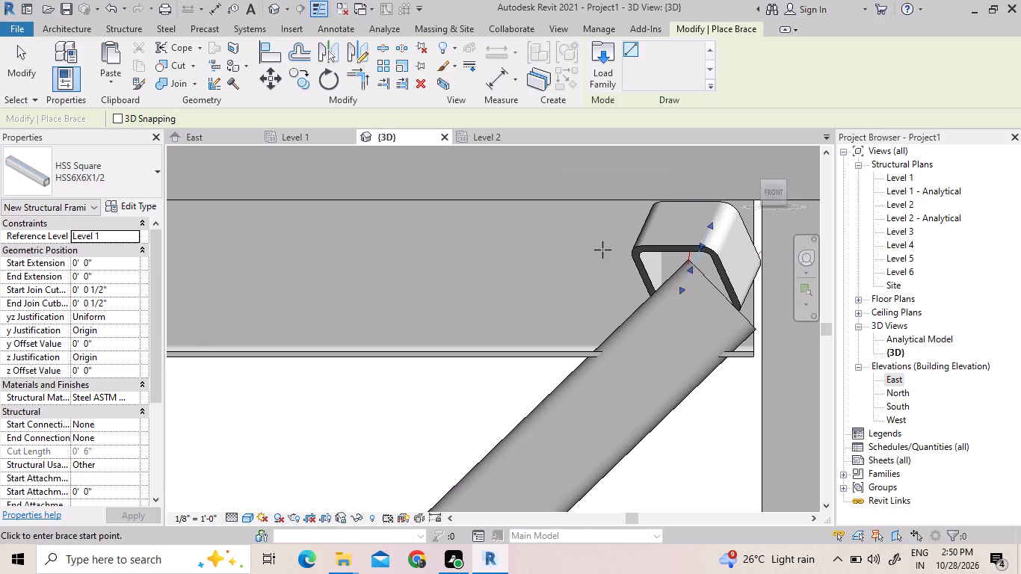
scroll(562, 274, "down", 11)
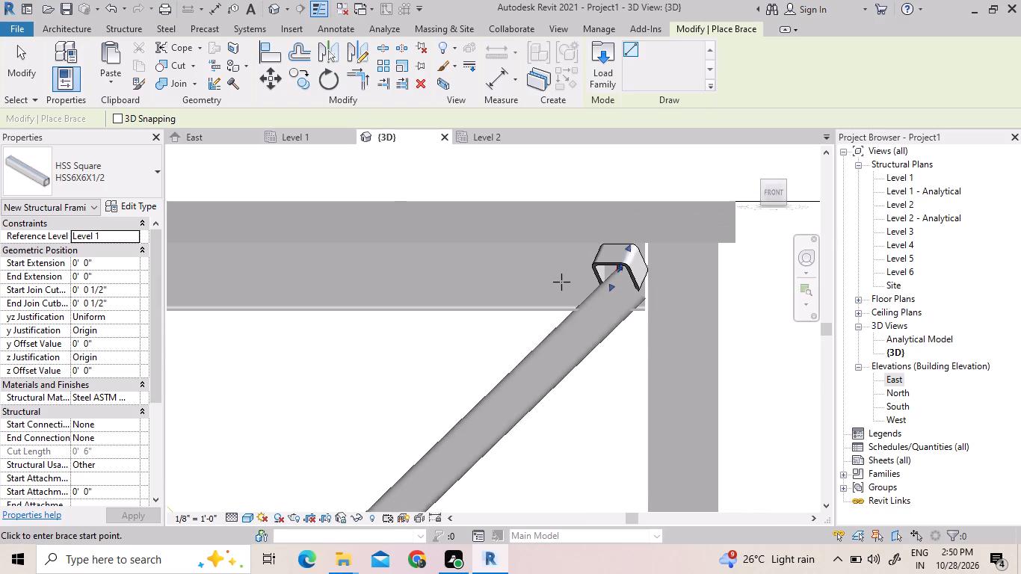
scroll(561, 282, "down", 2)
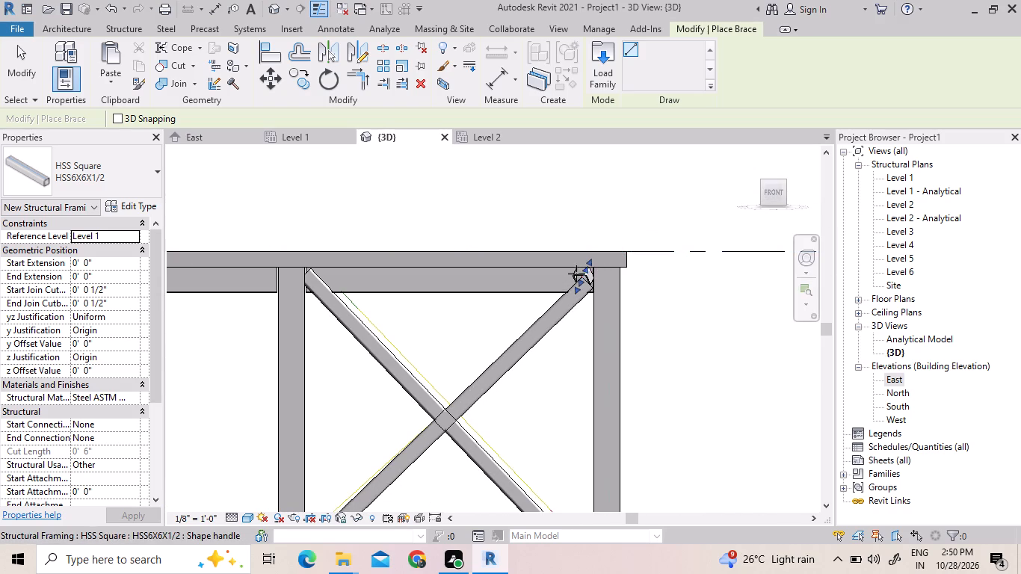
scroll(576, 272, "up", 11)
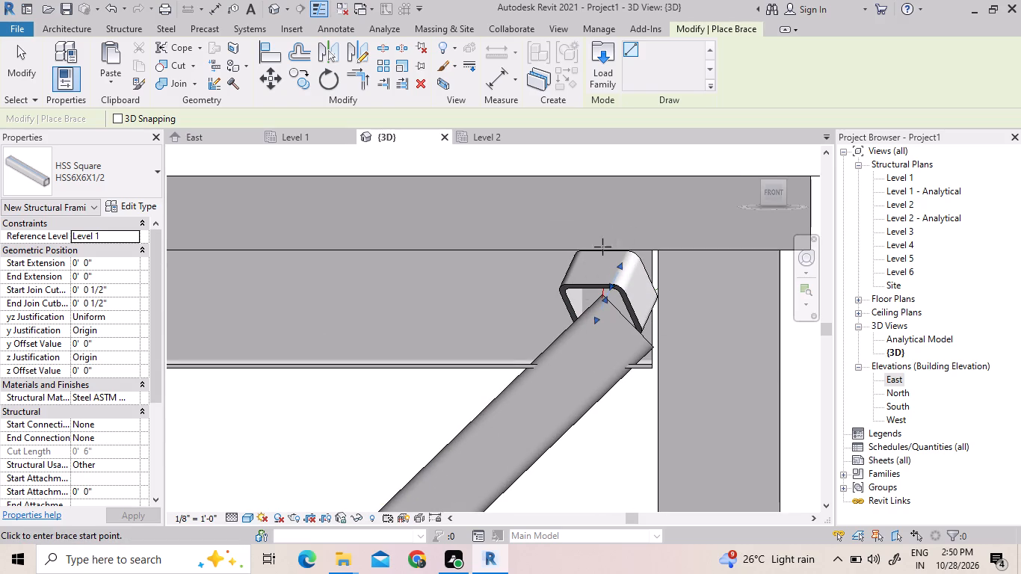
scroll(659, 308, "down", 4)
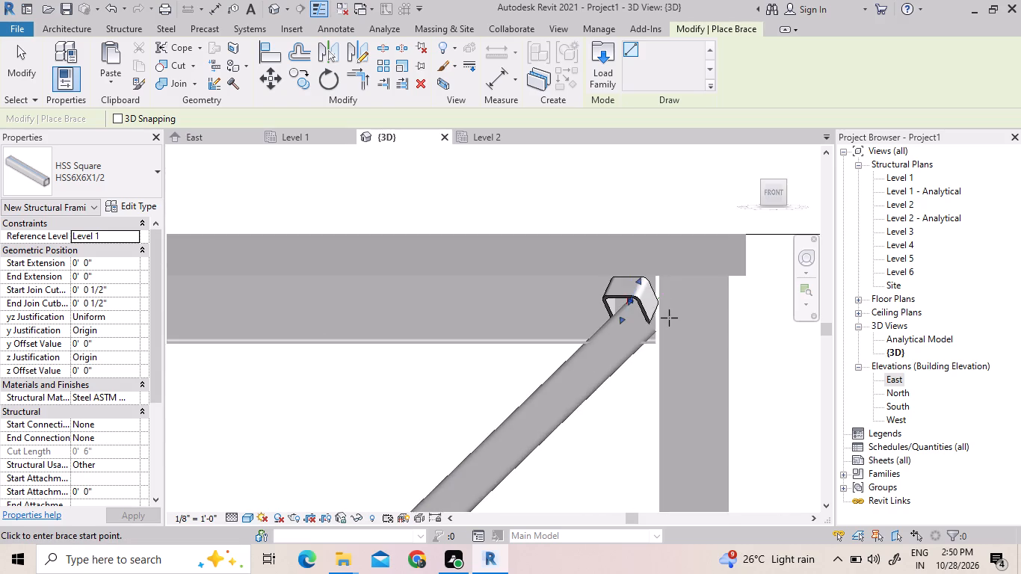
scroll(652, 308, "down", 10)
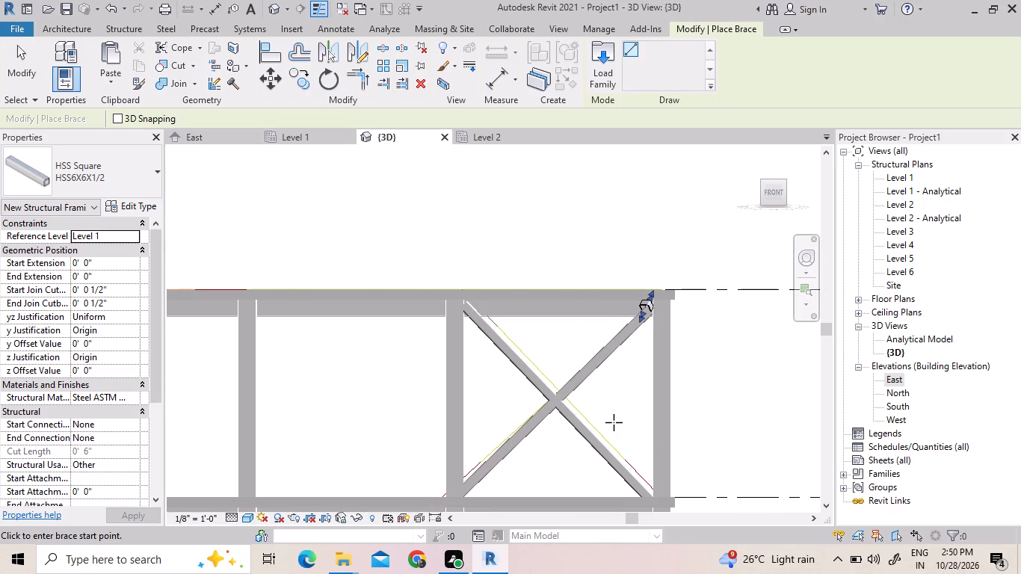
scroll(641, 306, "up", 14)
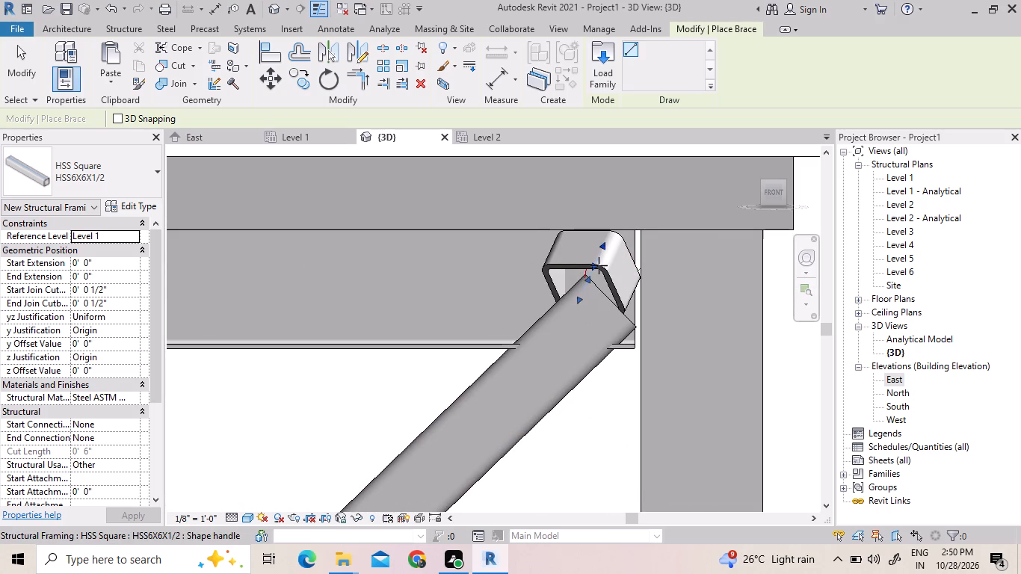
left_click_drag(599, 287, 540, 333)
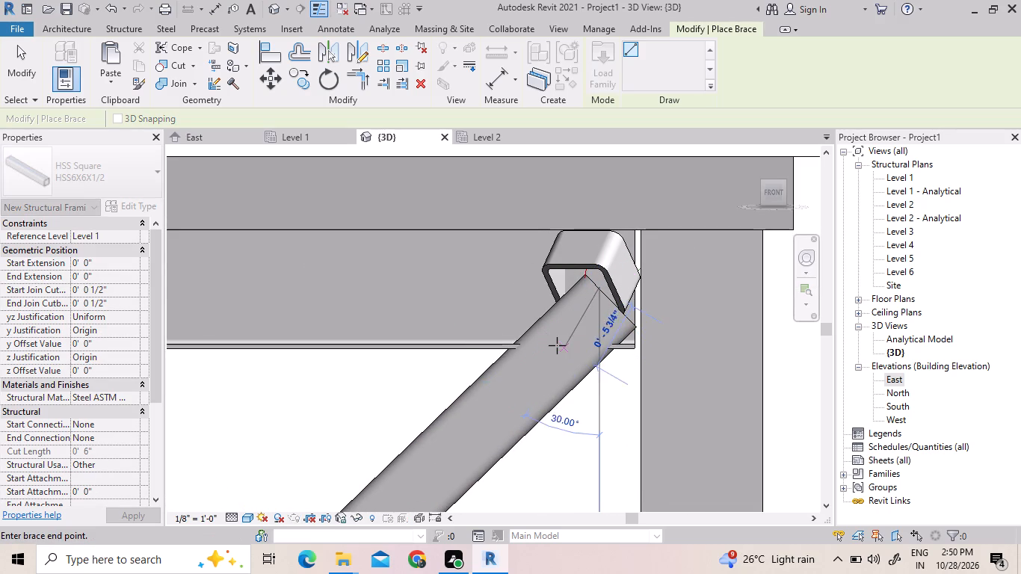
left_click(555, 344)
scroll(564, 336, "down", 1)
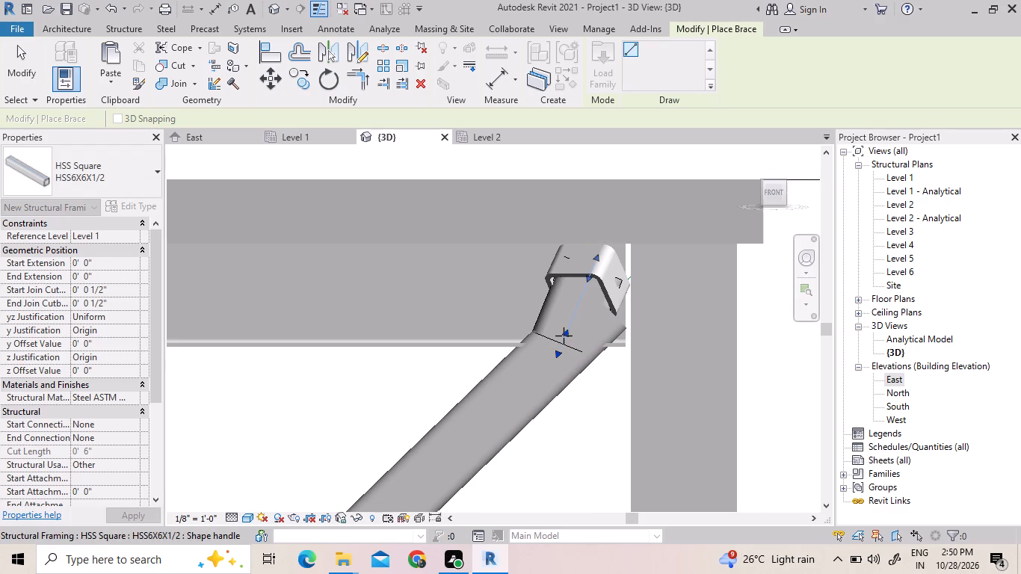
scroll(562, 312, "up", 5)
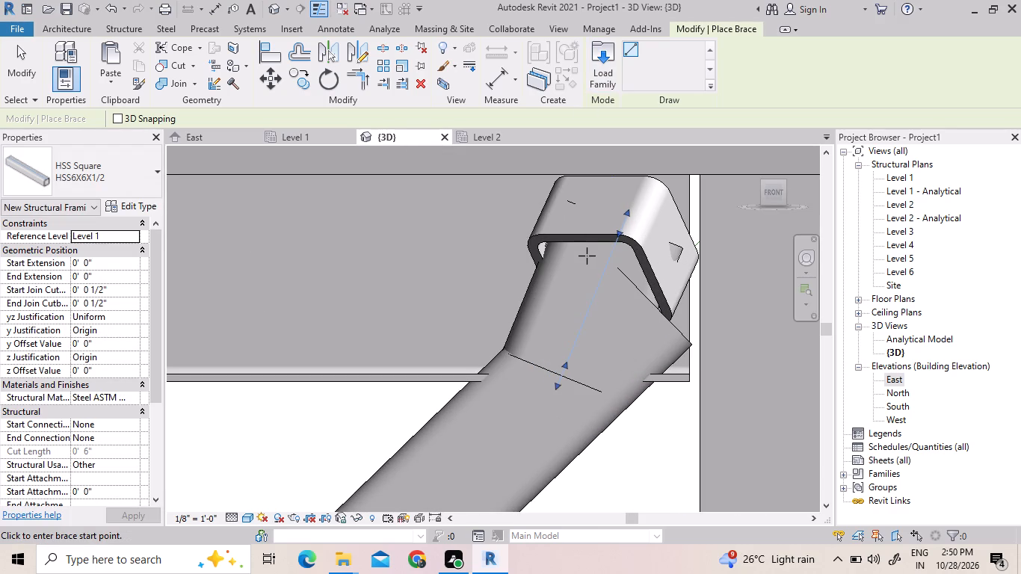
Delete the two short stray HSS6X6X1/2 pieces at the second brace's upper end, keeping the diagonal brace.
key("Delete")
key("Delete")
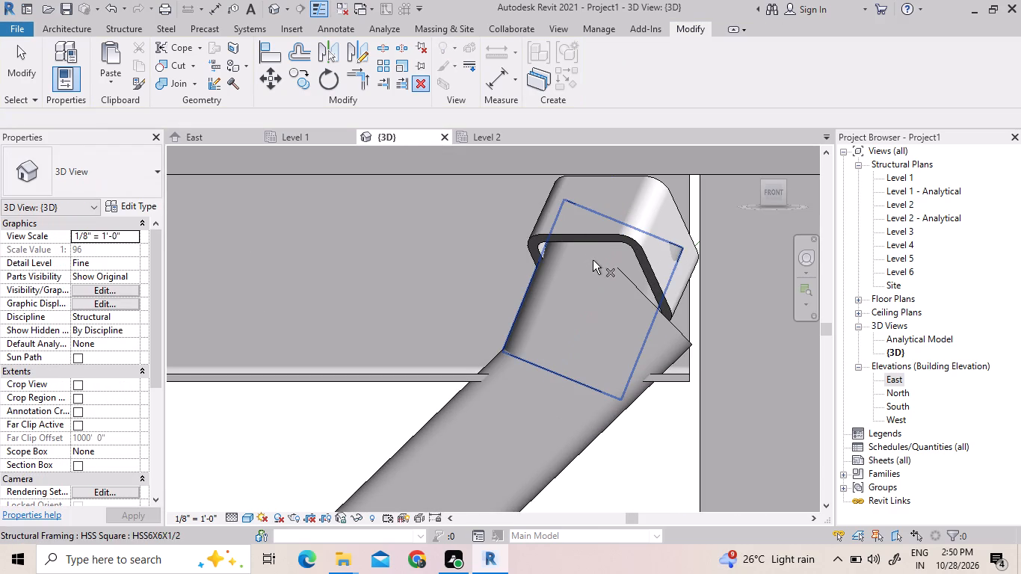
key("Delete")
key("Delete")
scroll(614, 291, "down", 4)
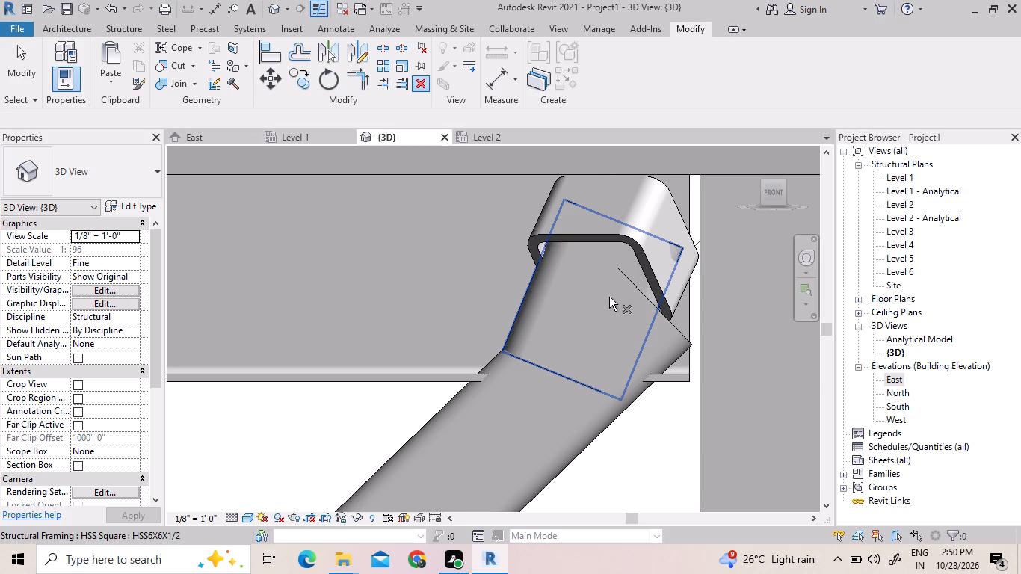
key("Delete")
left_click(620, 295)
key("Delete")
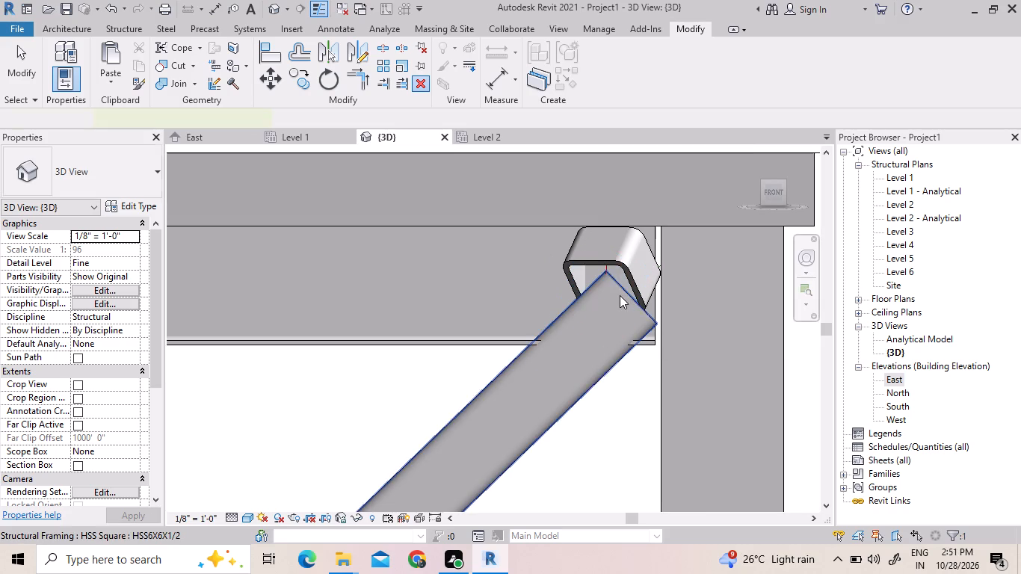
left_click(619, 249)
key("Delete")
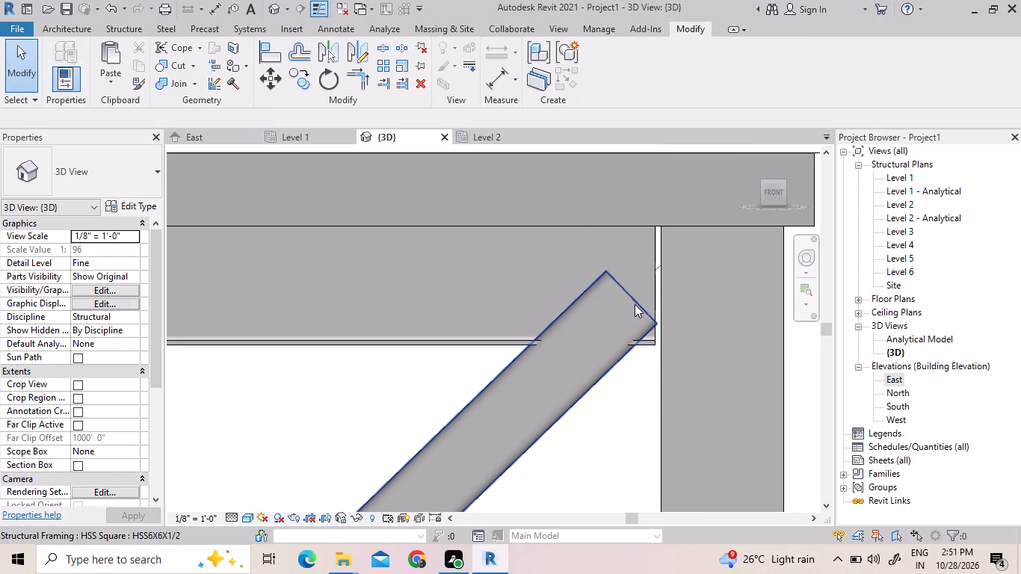
Stretch the second HSS6X6X1/2 brace's upper end to the outer column's face, with a start join cutback of about -7 1/4".
left_click(635, 304)
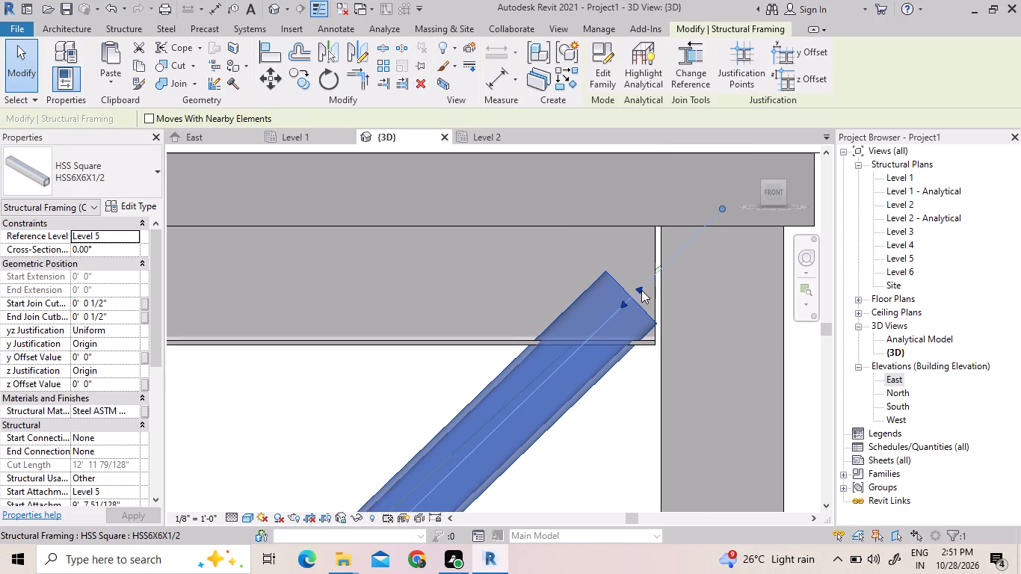
left_click_drag(641, 290, 698, 230)
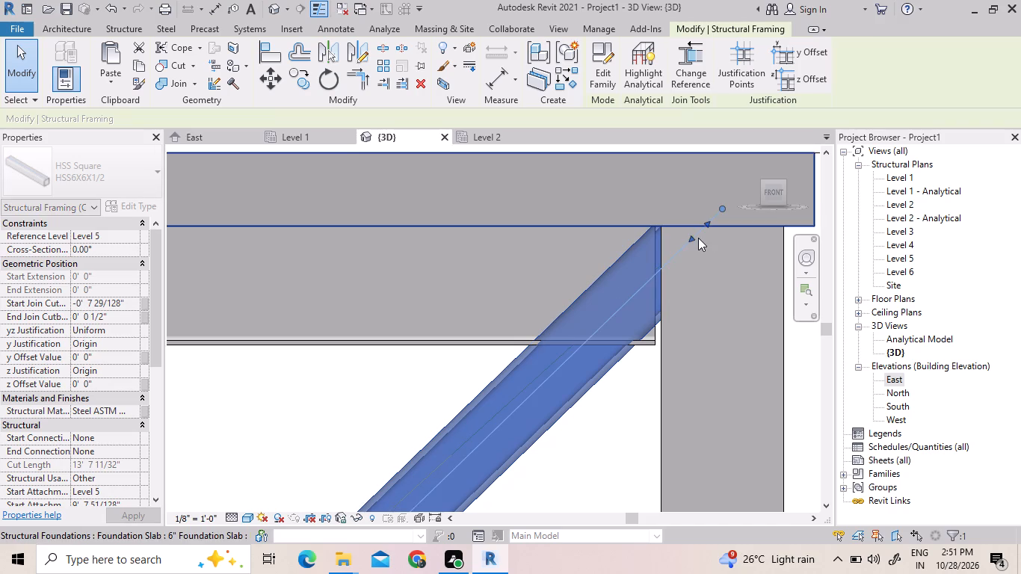
scroll(697, 245, "down", 9)
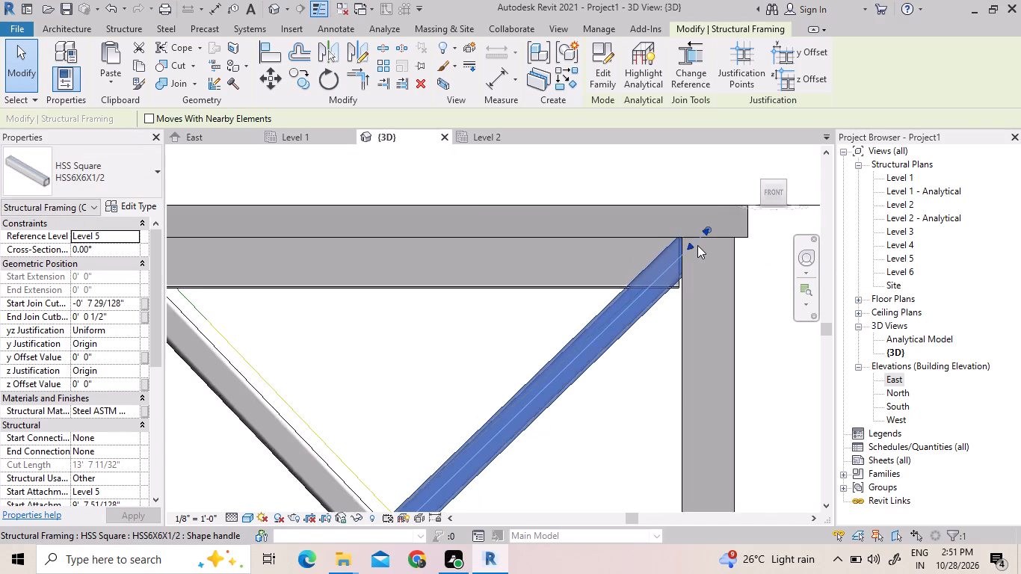
scroll(697, 245, "down", 4)
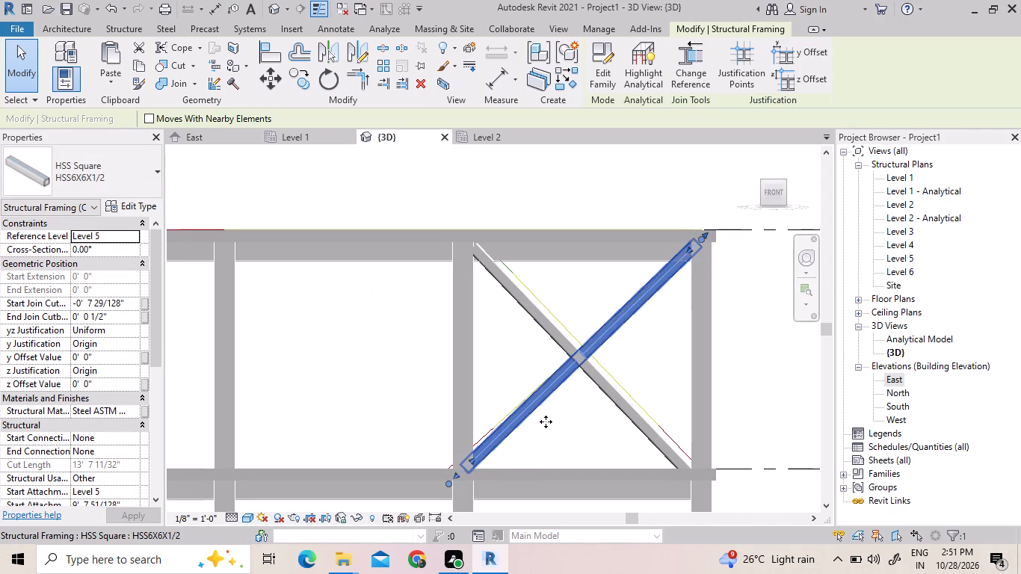
scroll(495, 458, "up", 5)
scroll(466, 468, "down", 4)
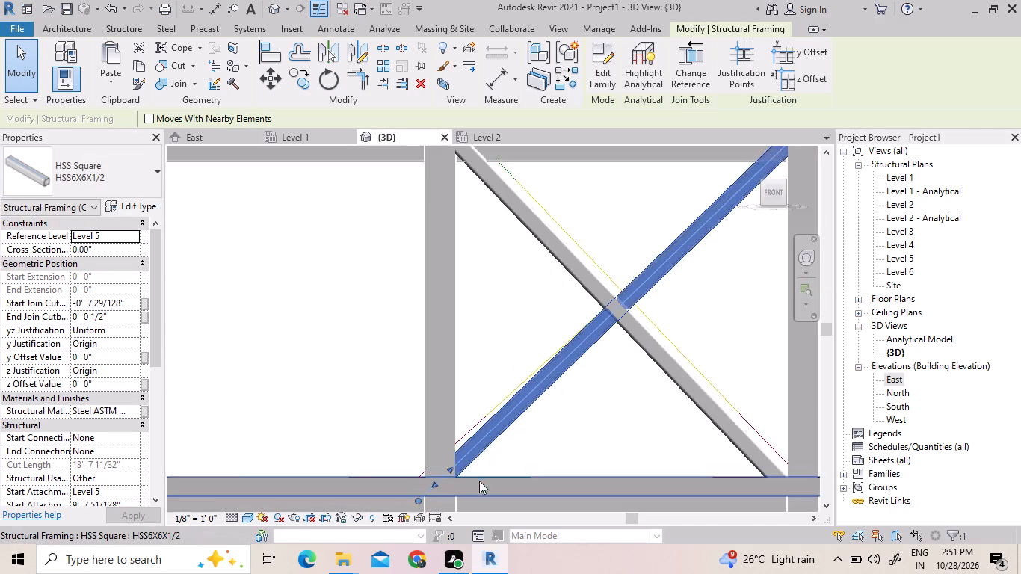
key("Escape")
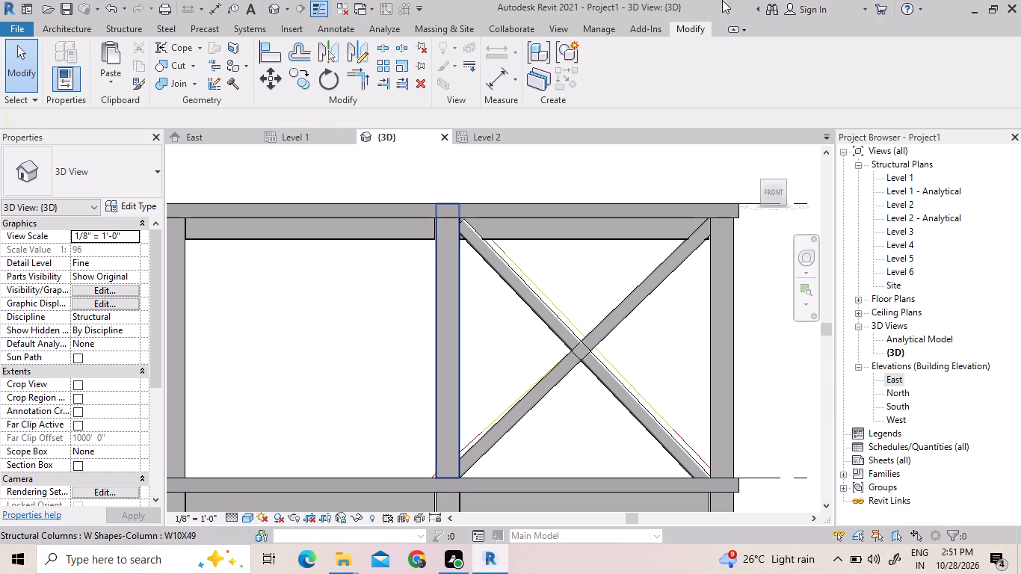
Select the two crossing braces in the top-storey outer bay and expand the selection to all matching HSS6X6X1/2 instances visible in the view.
left_click_drag(658, 357, 443, 347)
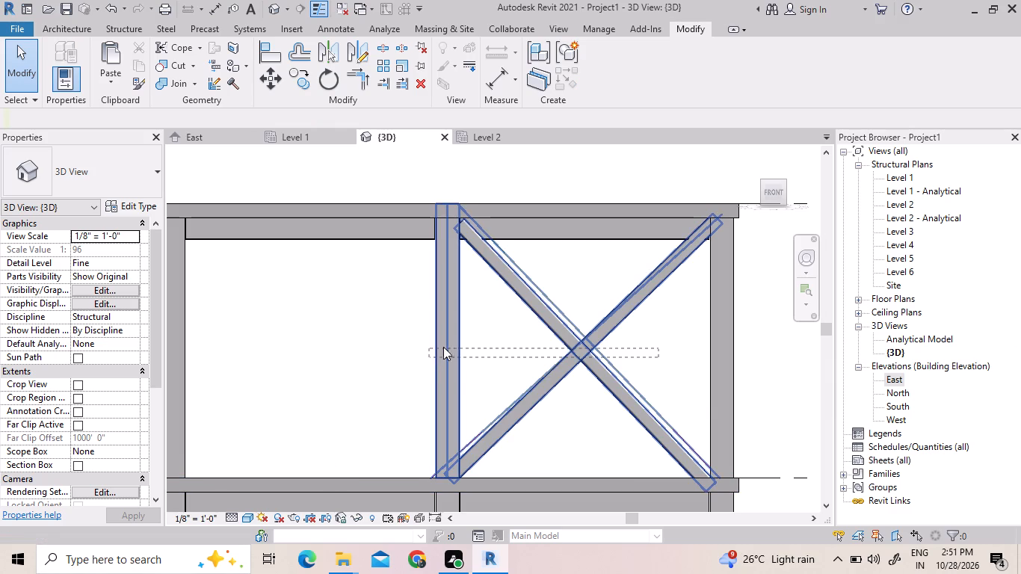
left_click_drag(443, 347, 493, 341)
right_click(493, 341)
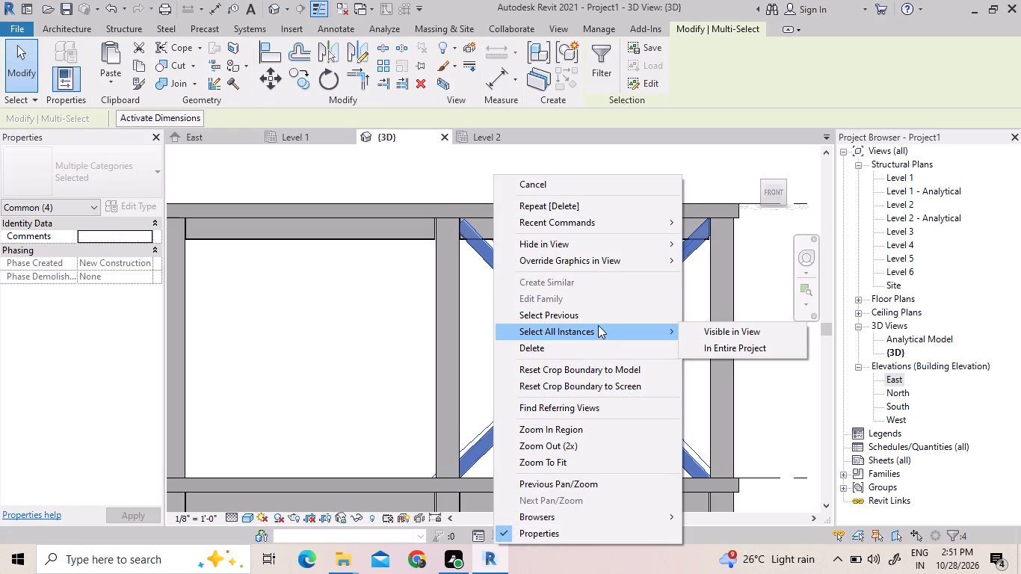
left_click(736, 334)
scroll(629, 344, "down", 5)
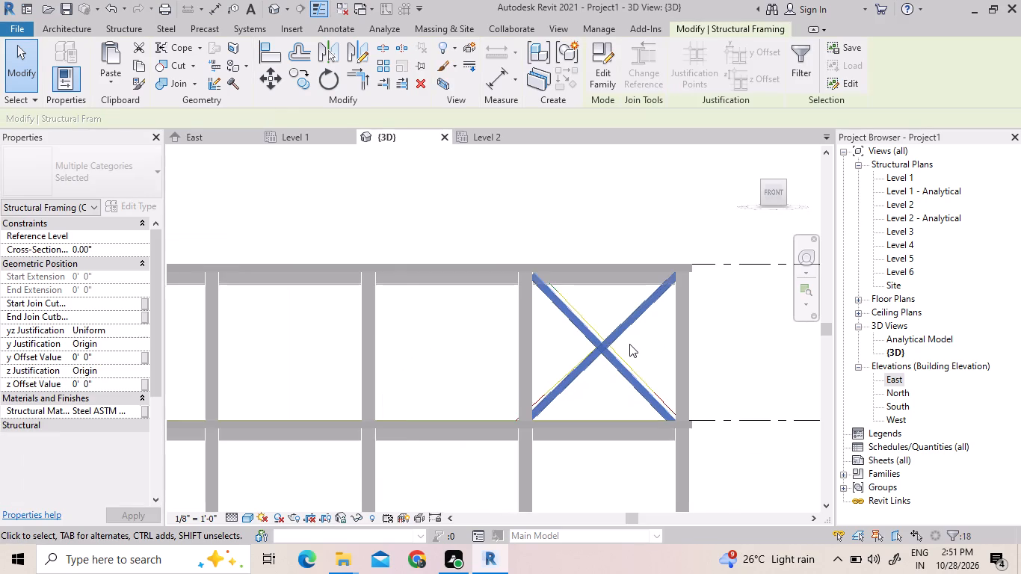
scroll(629, 346, "down", 4)
scroll(609, 380, "up", 2)
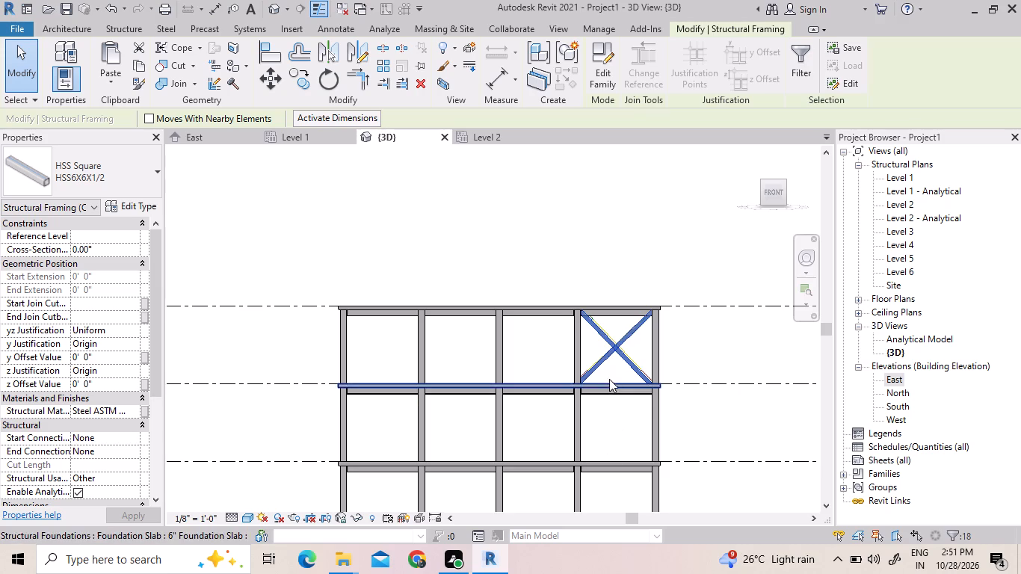
scroll(609, 379, "up", 3)
right_click(609, 339)
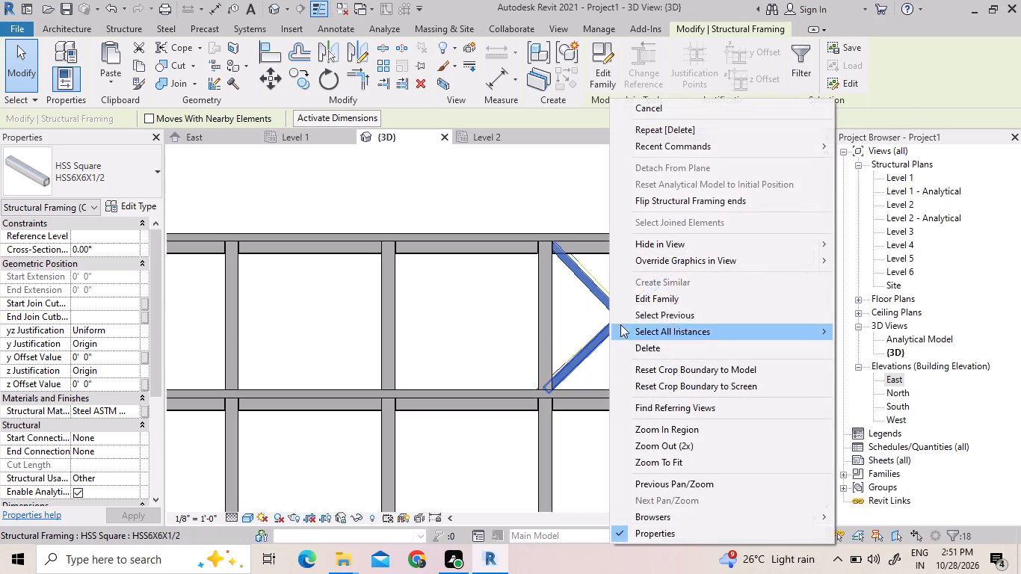
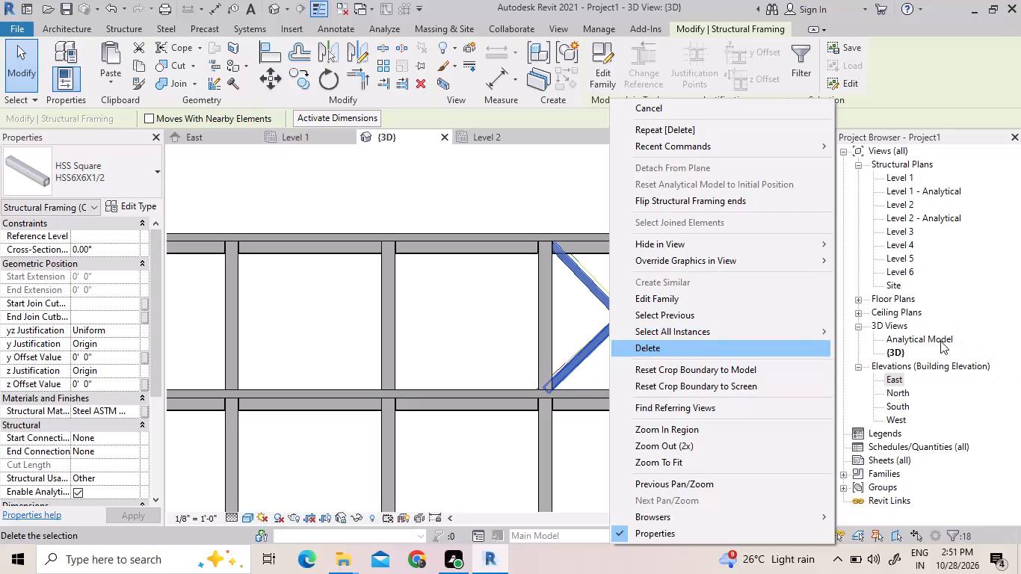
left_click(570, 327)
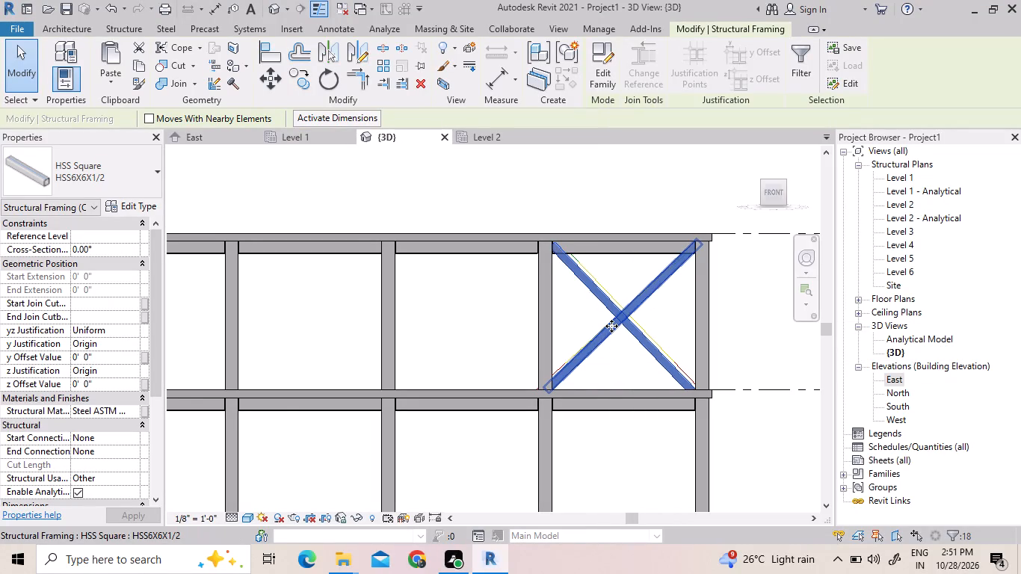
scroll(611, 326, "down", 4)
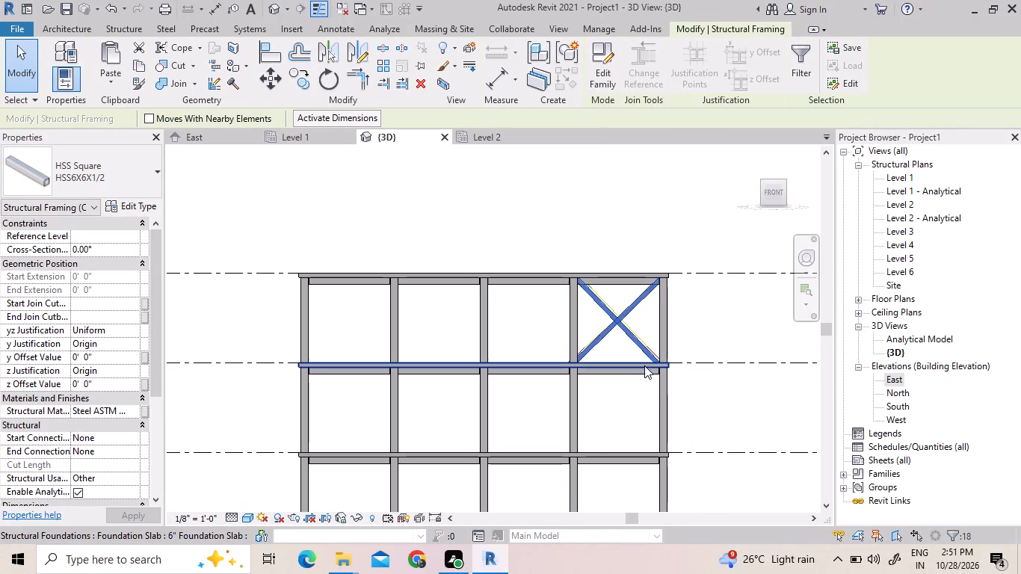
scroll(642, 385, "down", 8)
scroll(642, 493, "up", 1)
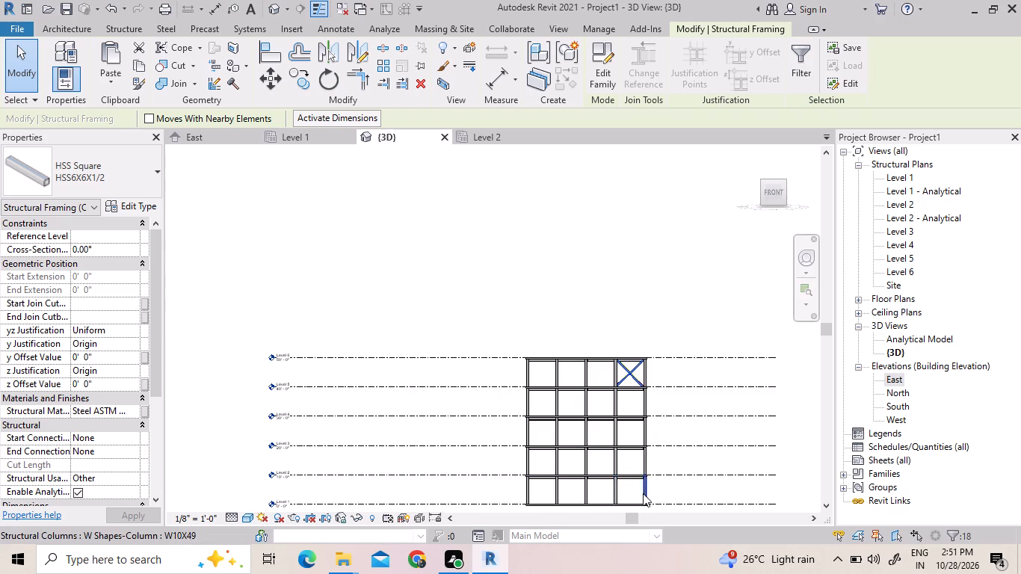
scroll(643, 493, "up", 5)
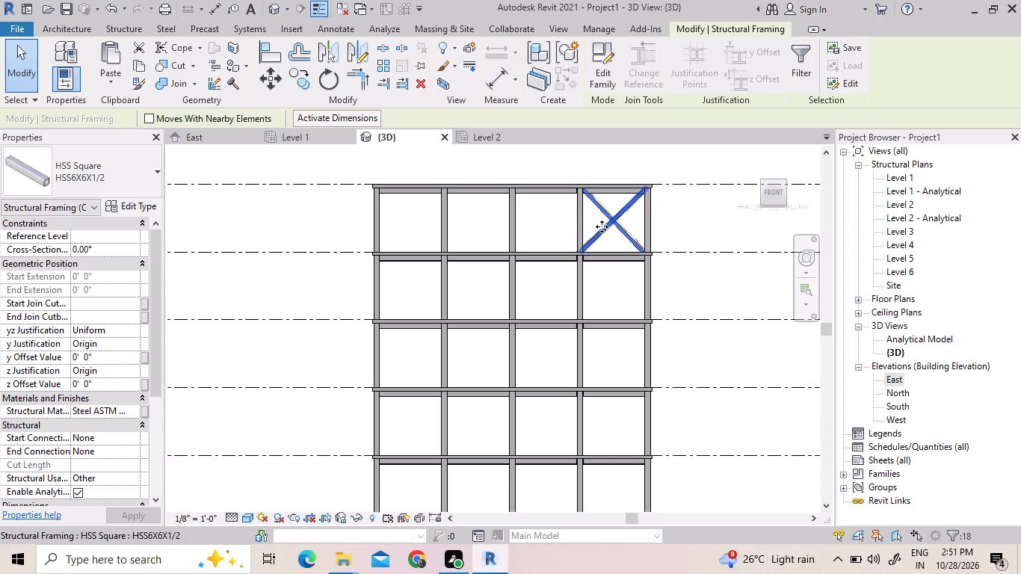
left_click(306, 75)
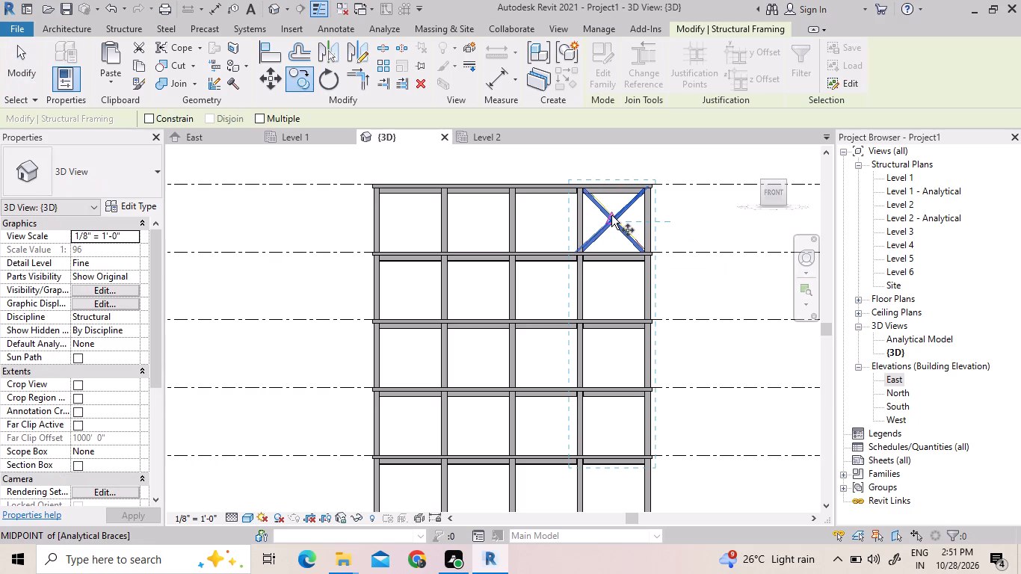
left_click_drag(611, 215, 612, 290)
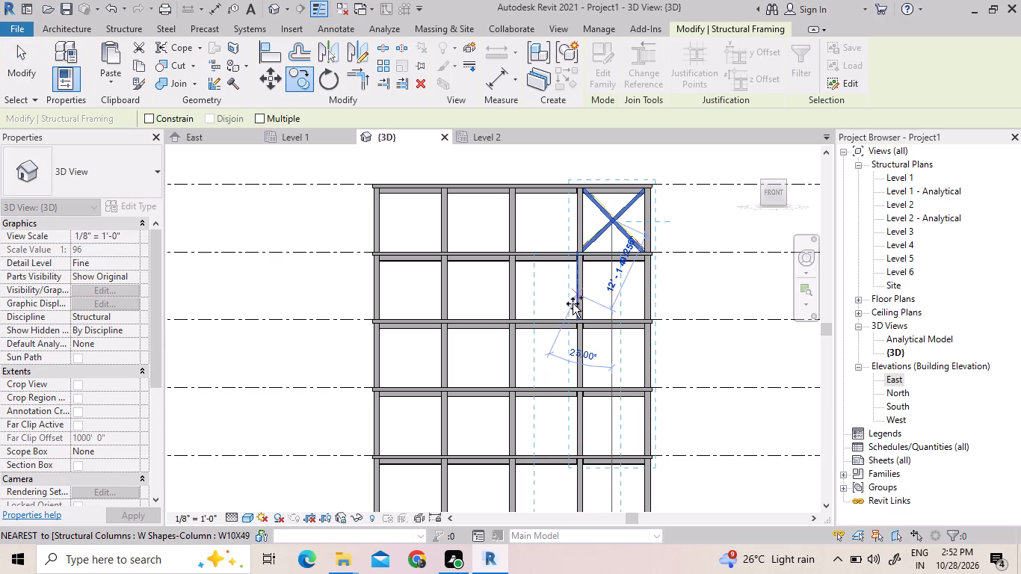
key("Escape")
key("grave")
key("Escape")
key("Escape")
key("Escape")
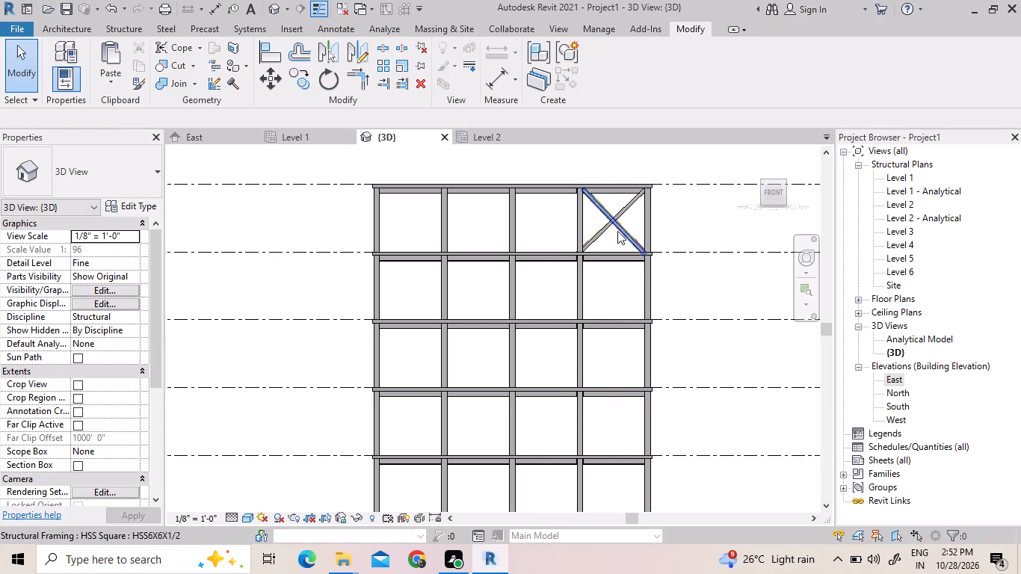
Copy the crossing HSS6X6X1/2 braces in the top-storey outer bay and paste them aligned to Levels 2 through 5.
left_click(622, 218)
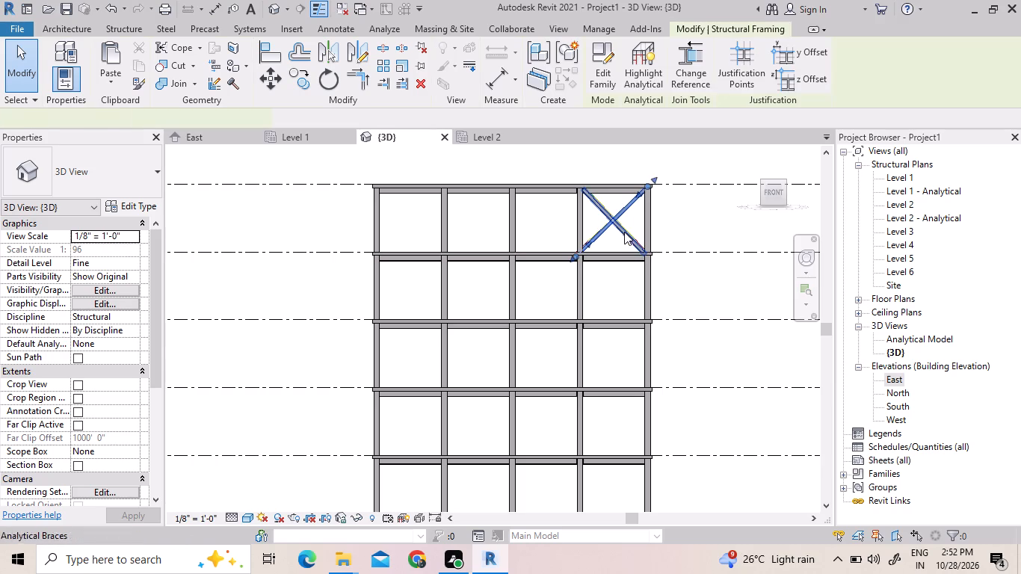
left_click(627, 232)
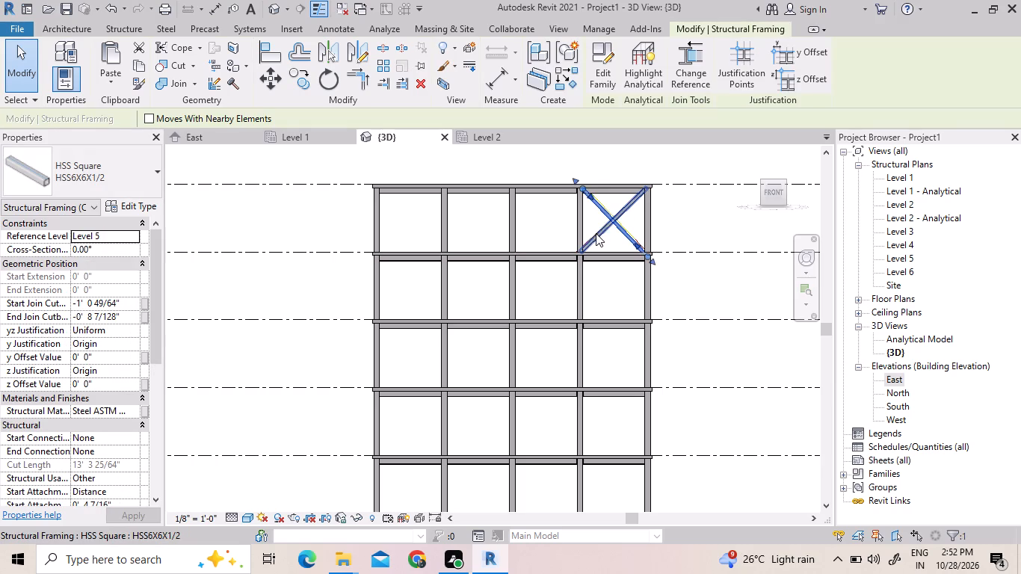
left_click_drag(638, 220, 591, 218)
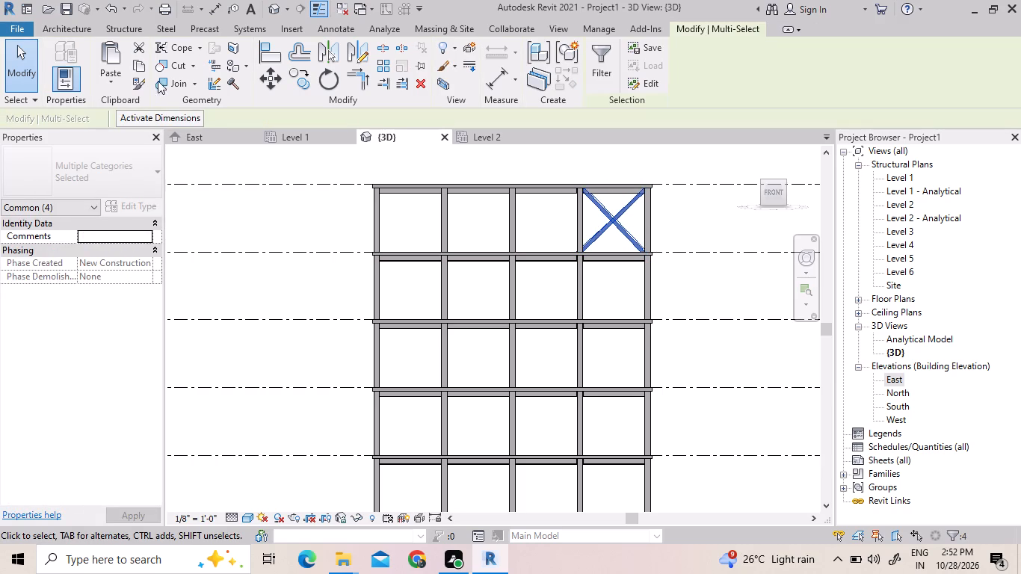
left_click(132, 67)
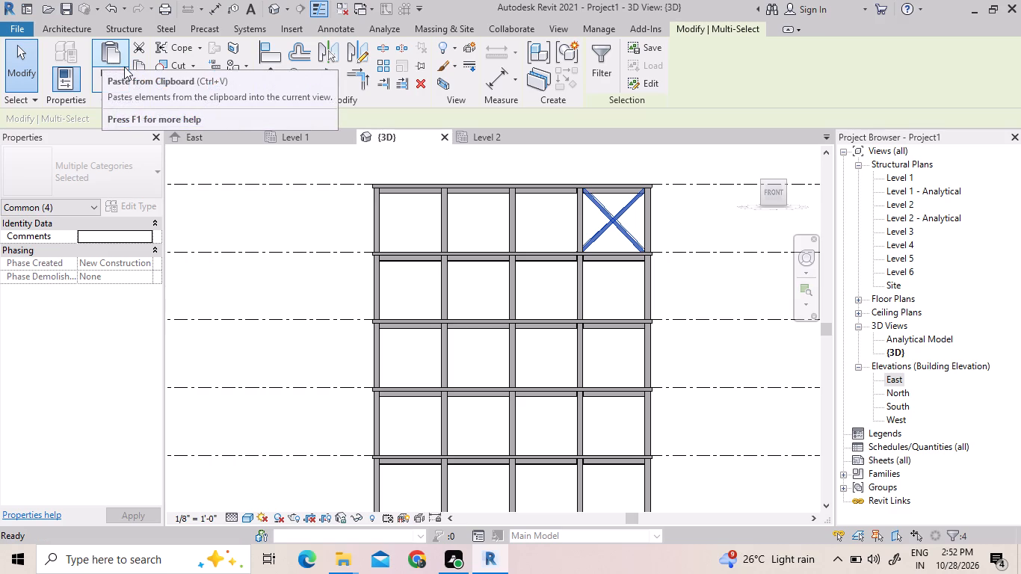
left_click(108, 62)
left_click(108, 79)
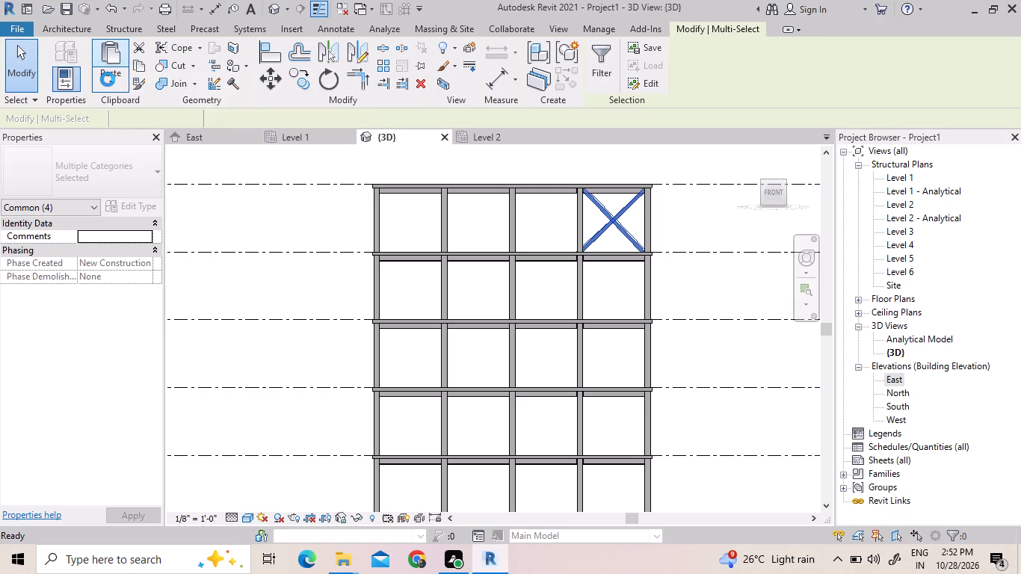
left_click(109, 83)
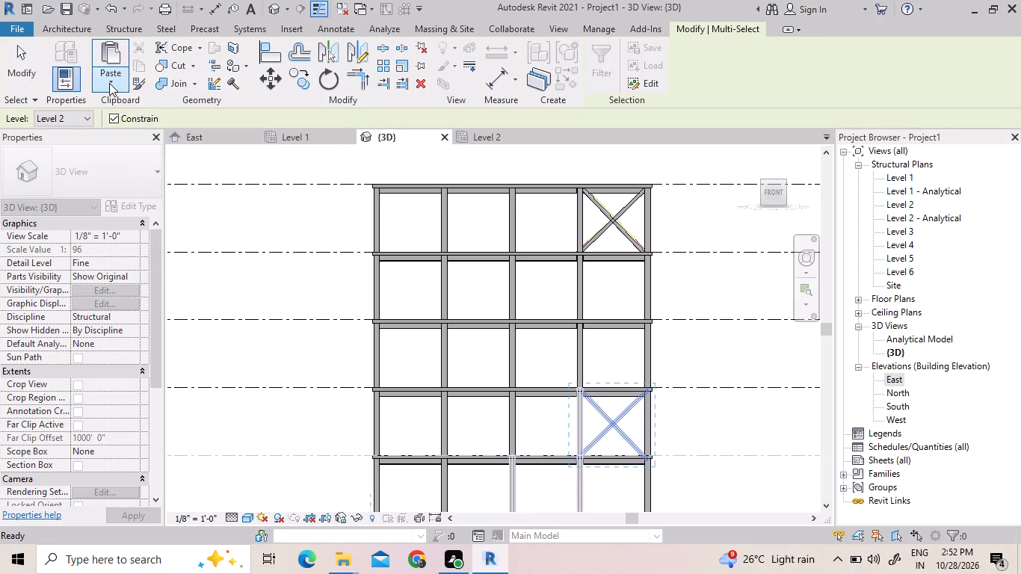
left_click(196, 140)
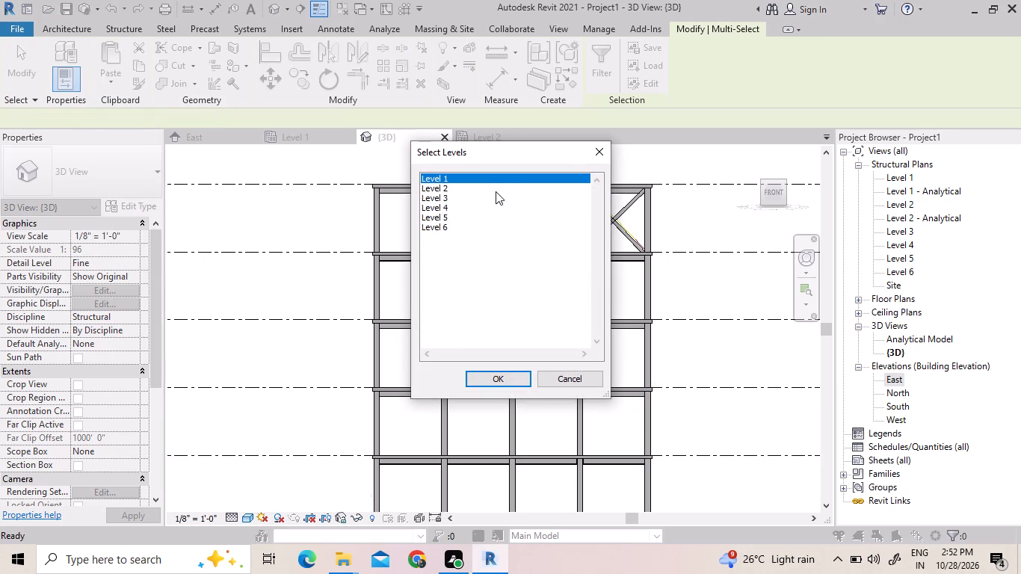
left_click_drag(494, 185, 486, 227)
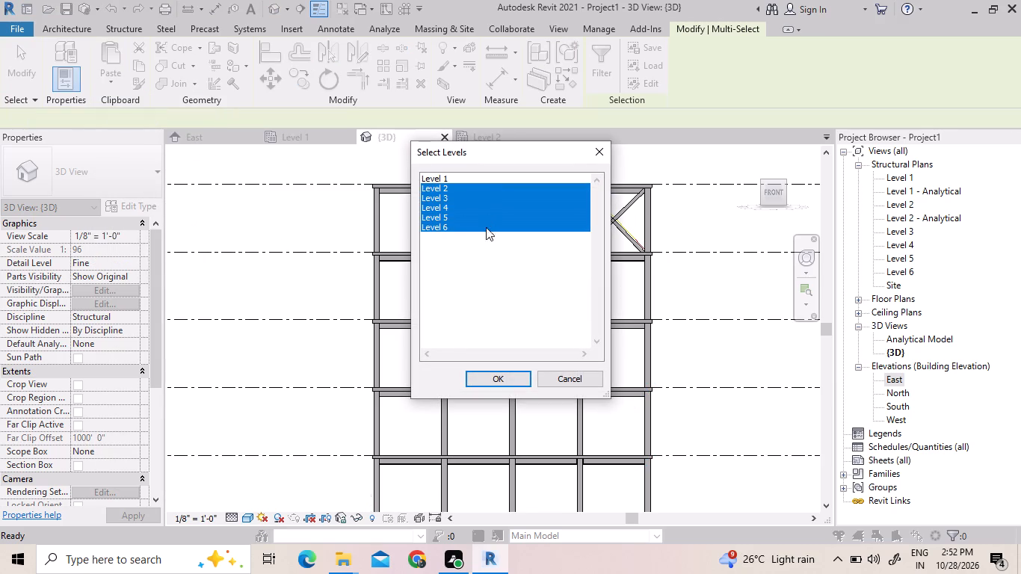
left_click_drag(486, 227, 485, 218)
left_click(495, 374)
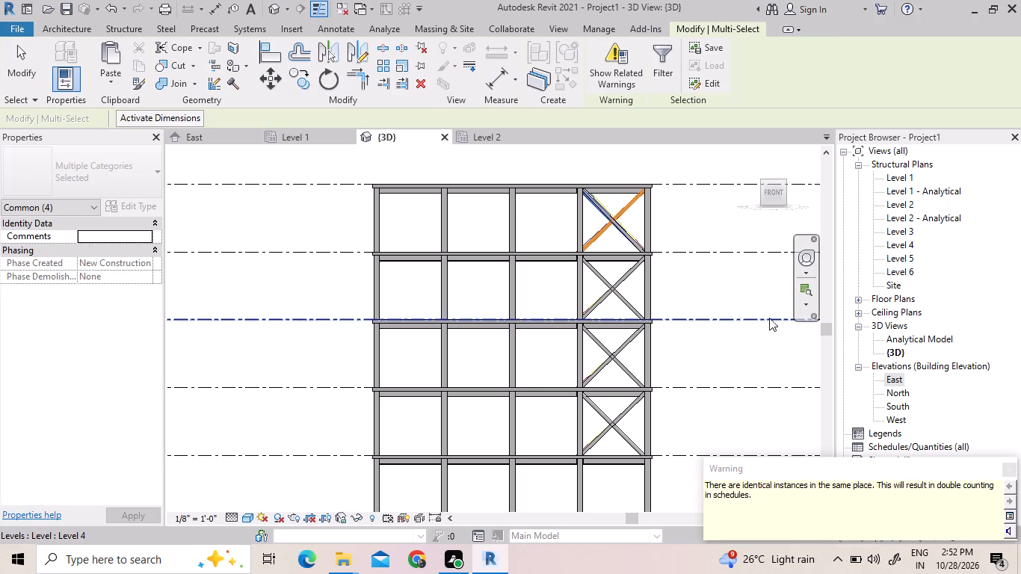
Examine the pasted cross-bracing storey by storey and around the building's front, side and back faces.
scroll(752, 333, "down", 3)
scroll(704, 450, "up", 4)
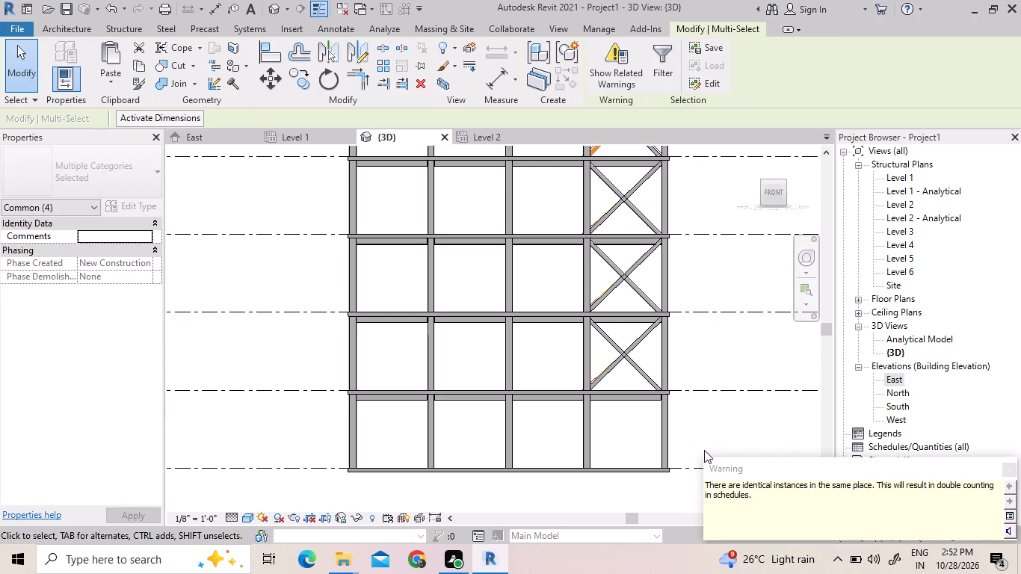
scroll(702, 451, "down", 3)
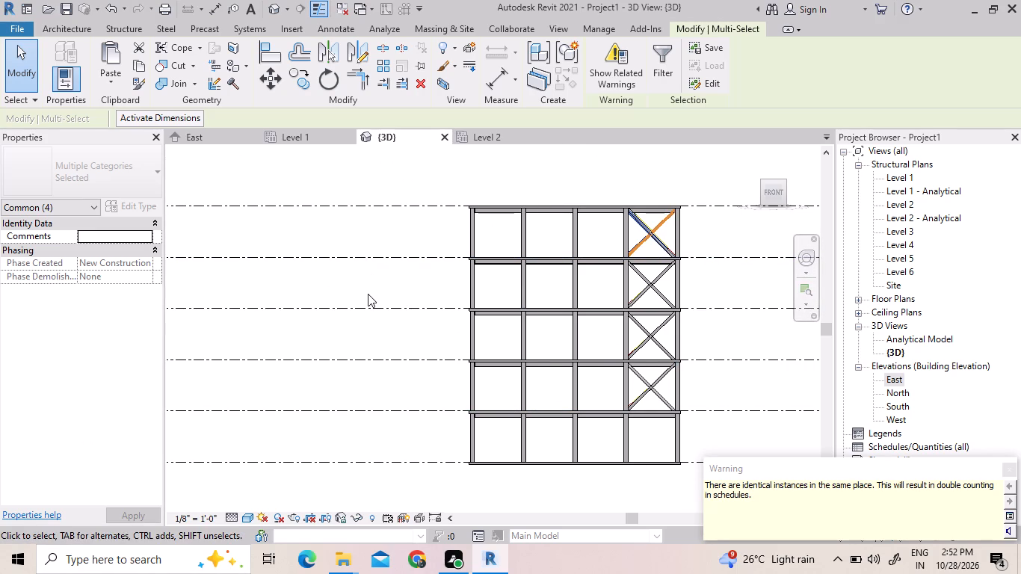
scroll(368, 294, "down", 2)
scroll(468, 314, "up", 5)
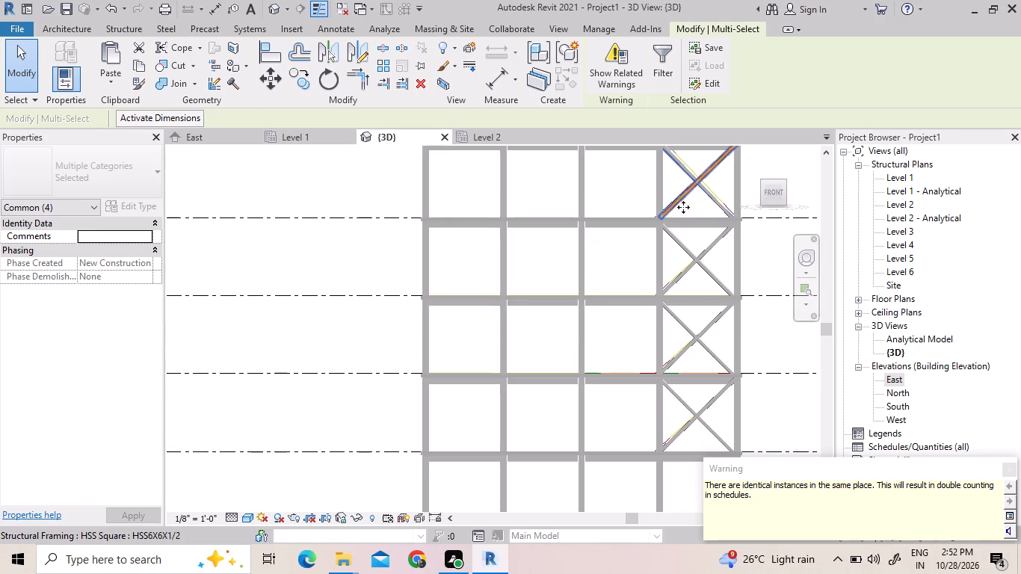
scroll(648, 271, "down", 3)
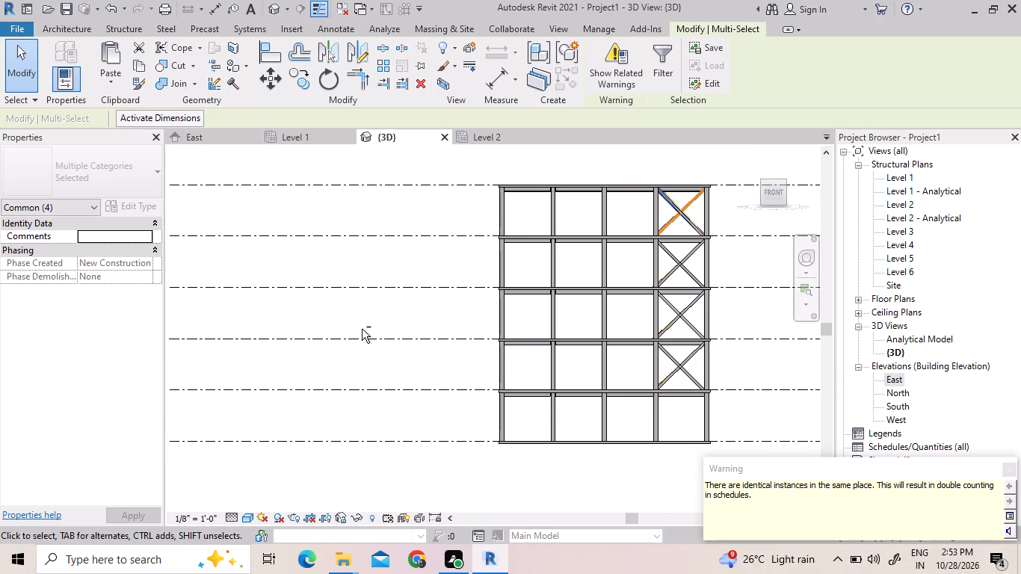
scroll(362, 329, "down", 4, "shift")
scroll(429, 345, "down", 9, "shift")
middle_click_drag(427, 351, 402, 356, "shift")
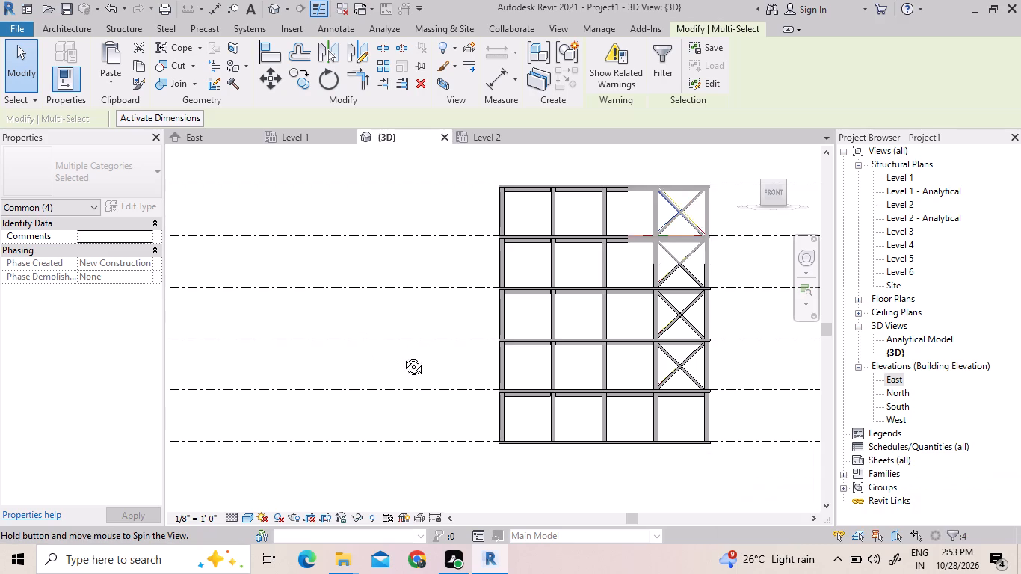
middle_click_drag(402, 356, 278, 319, "shift")
middle_click_drag(441, 330, 448, 333, "shift")
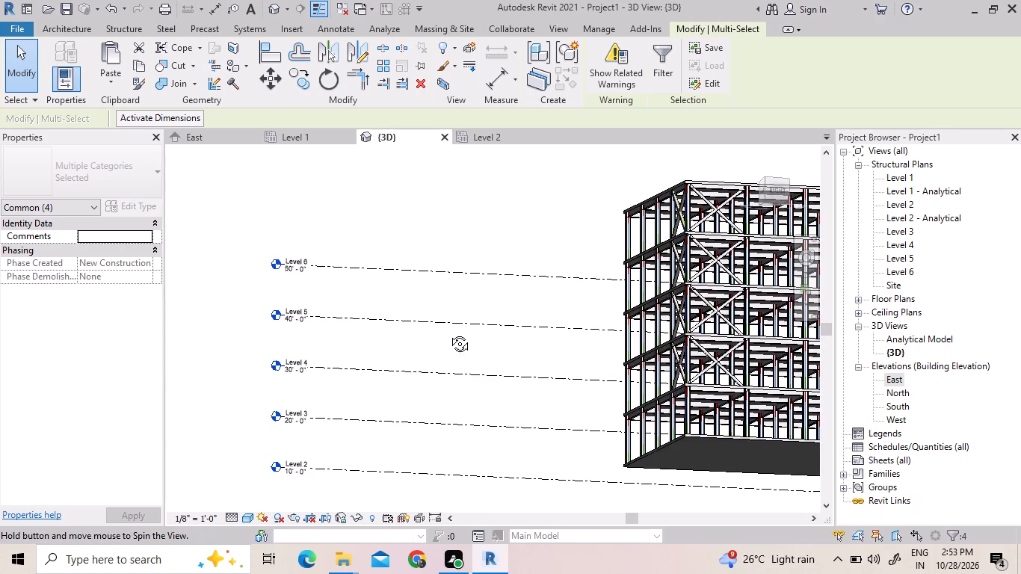
middle_click_drag(448, 333, 417, 436, "shift")
scroll(718, 426, "down", 5)
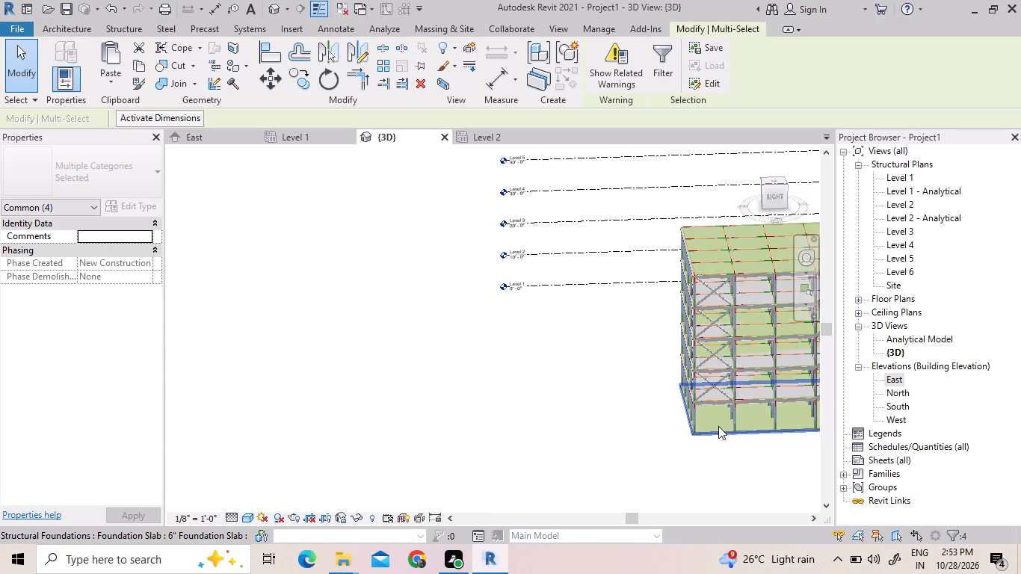
scroll(718, 426, "down", 1)
scroll(877, 380, "up", 1)
middle_click_drag(782, 440, 725, 427)
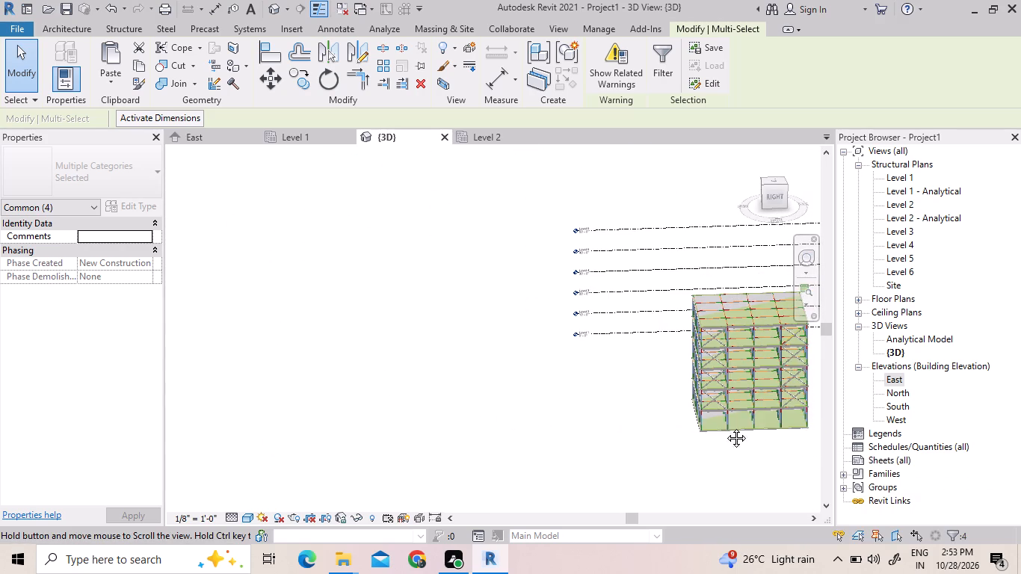
middle_click_drag(725, 427, 552, 422)
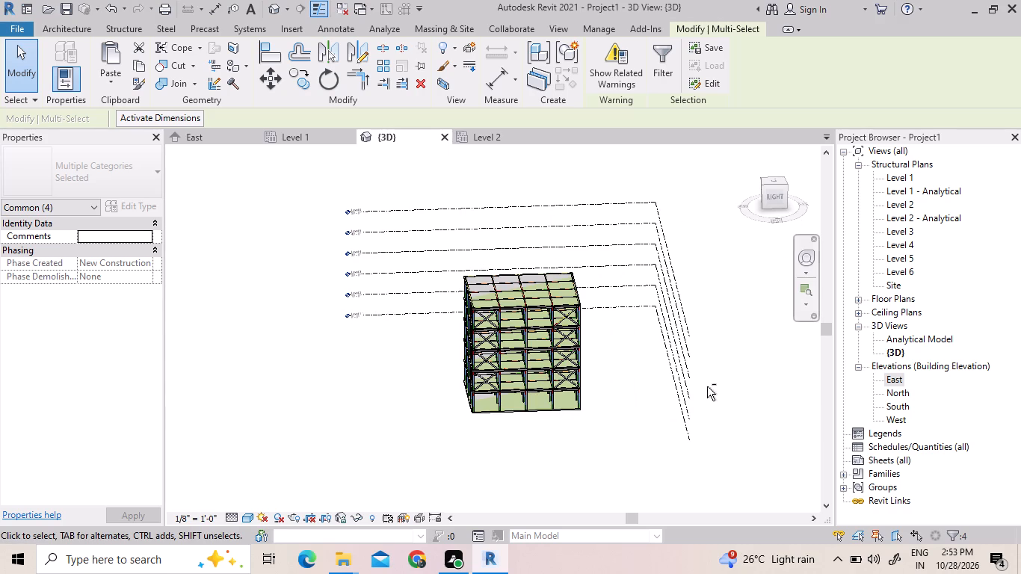
scroll(691, 391, "down", 6, "shift")
scroll(609, 418, "down", 2, "shift")
scroll(556, 381, "down", 2, "shift")
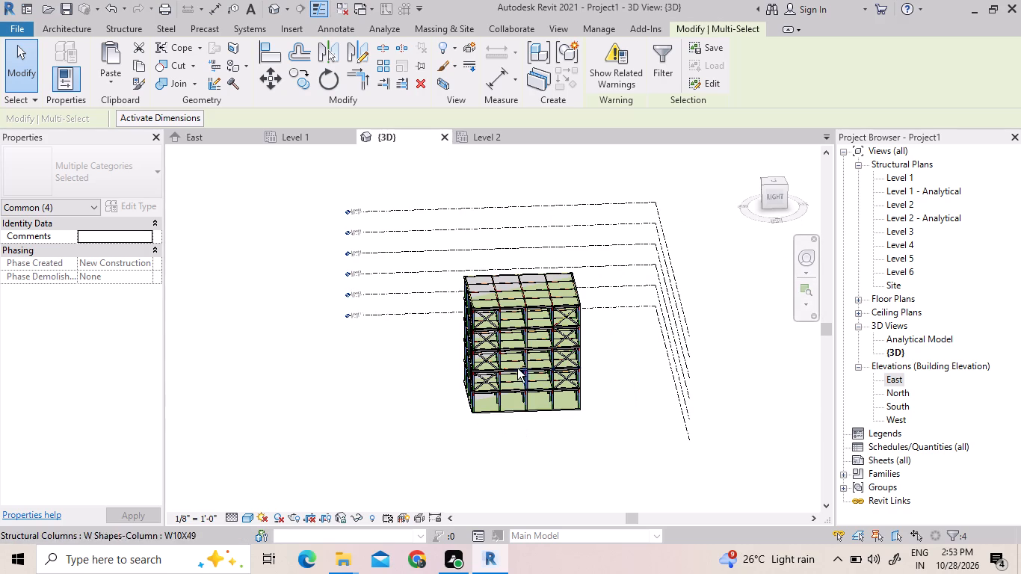
scroll(518, 370, "down", 2, "shift")
scroll(632, 362, "up", 1, "shift")
middle_click_drag(643, 358, 460, 350, "shift")
scroll(639, 384, "down", 1, "shift")
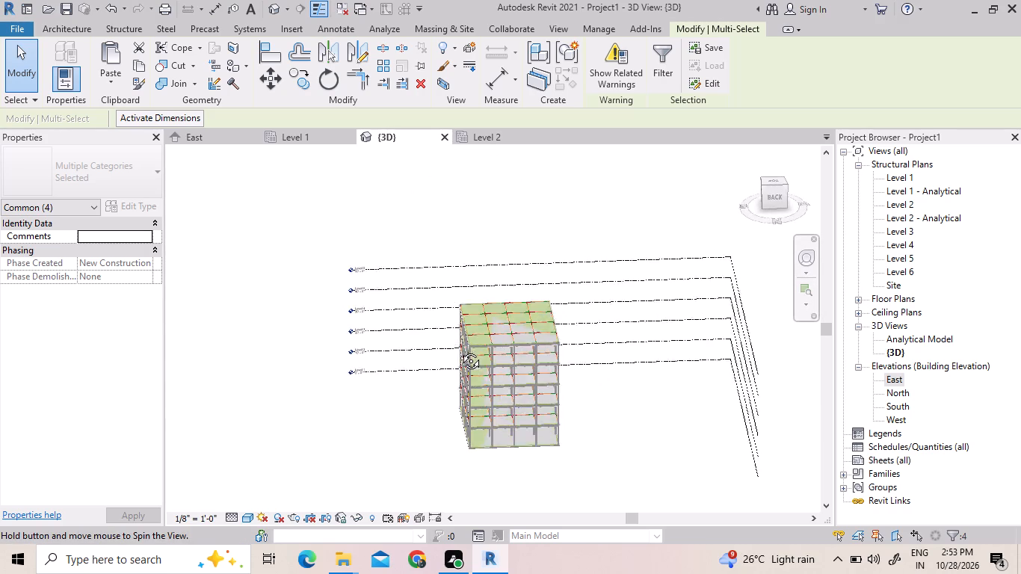
middle_click_drag(460, 350, 456, 297, "shift")
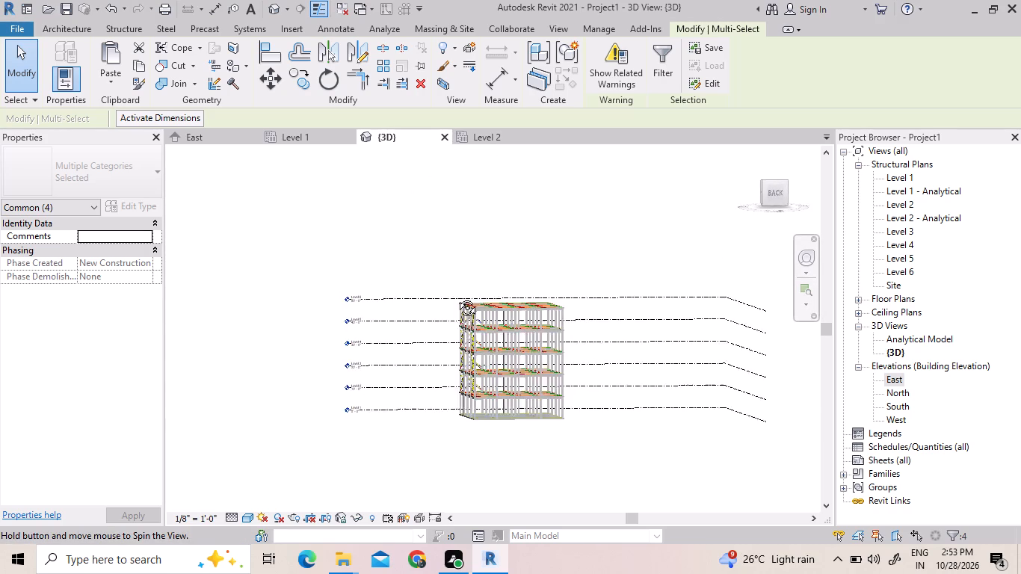
middle_click_drag(456, 297, 453, 297, "shift")
Examine how the crossing braces meet the W16X26 beam at Level 3 in the back face's outer bay, selecting that beam.
scroll(477, 373, "up", 11)
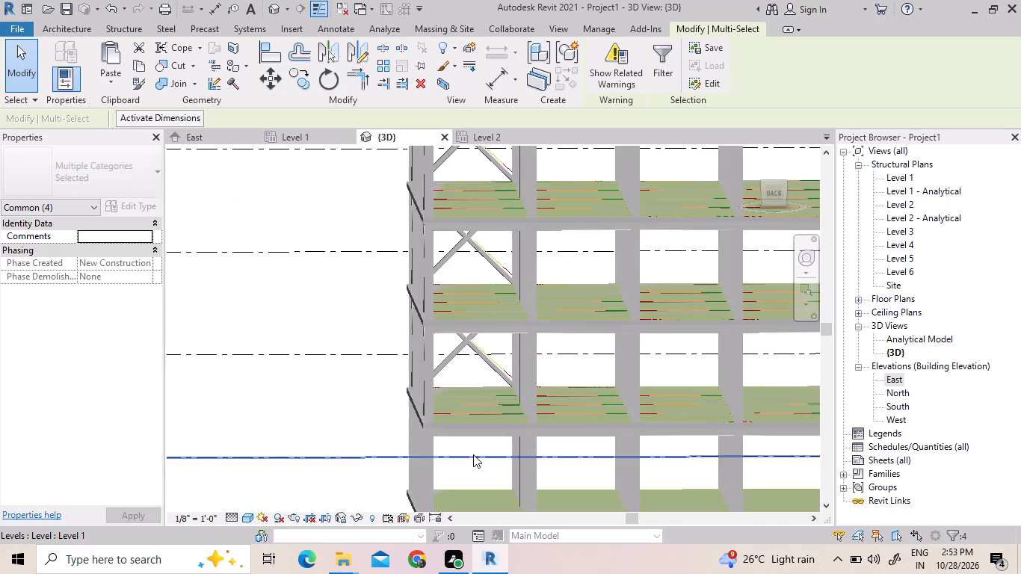
scroll(473, 454, "up", 13)
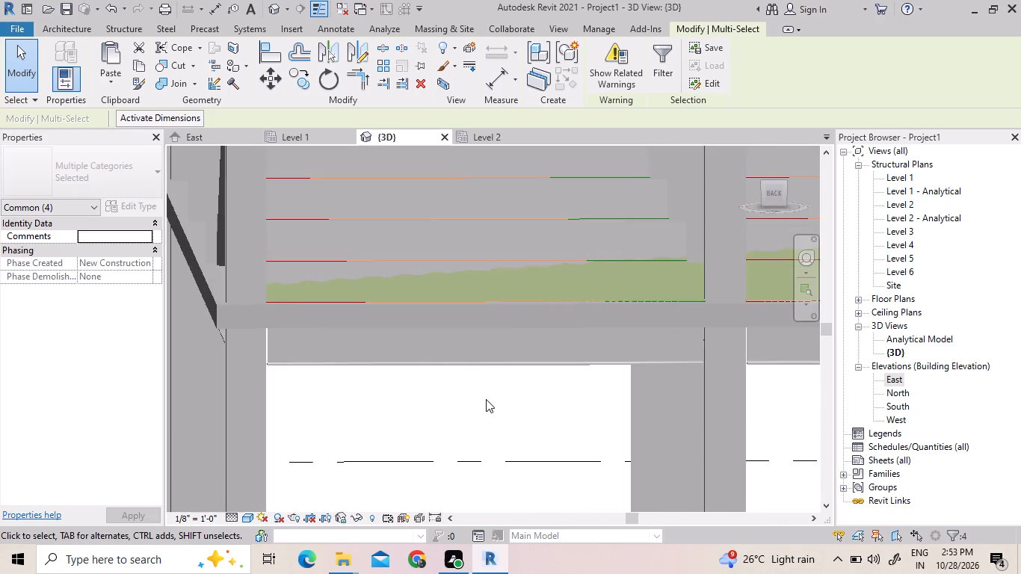
scroll(481, 409, "down", 8)
scroll(520, 178, "up", 2)
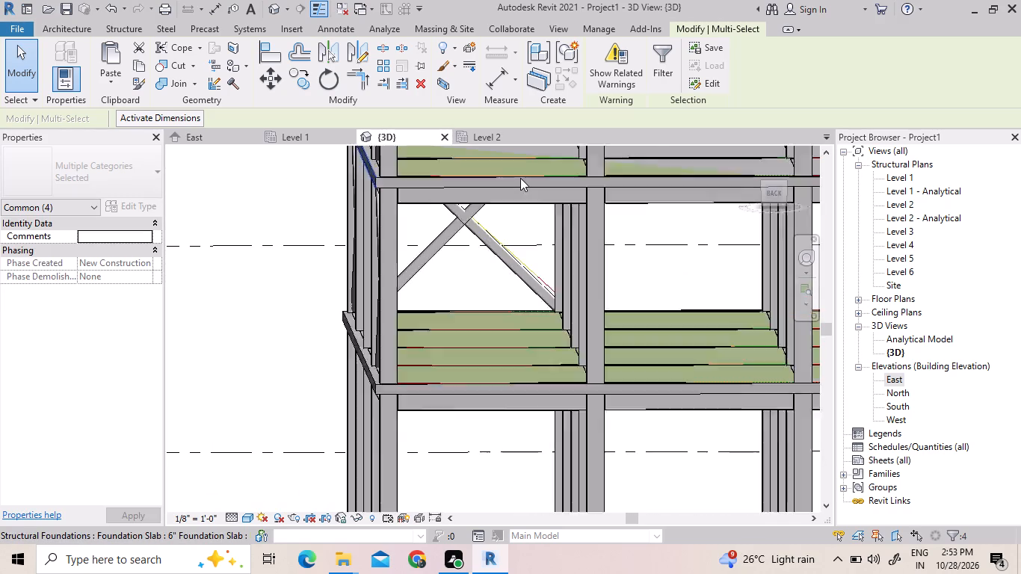
scroll(520, 178, "up", 5)
scroll(530, 244, "up", 2)
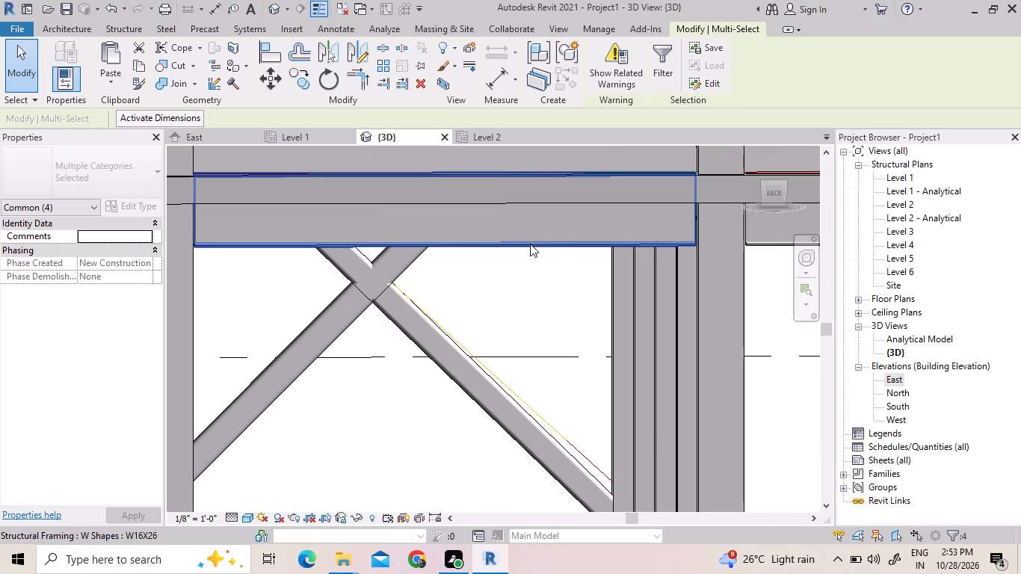
scroll(530, 244, "up", 19)
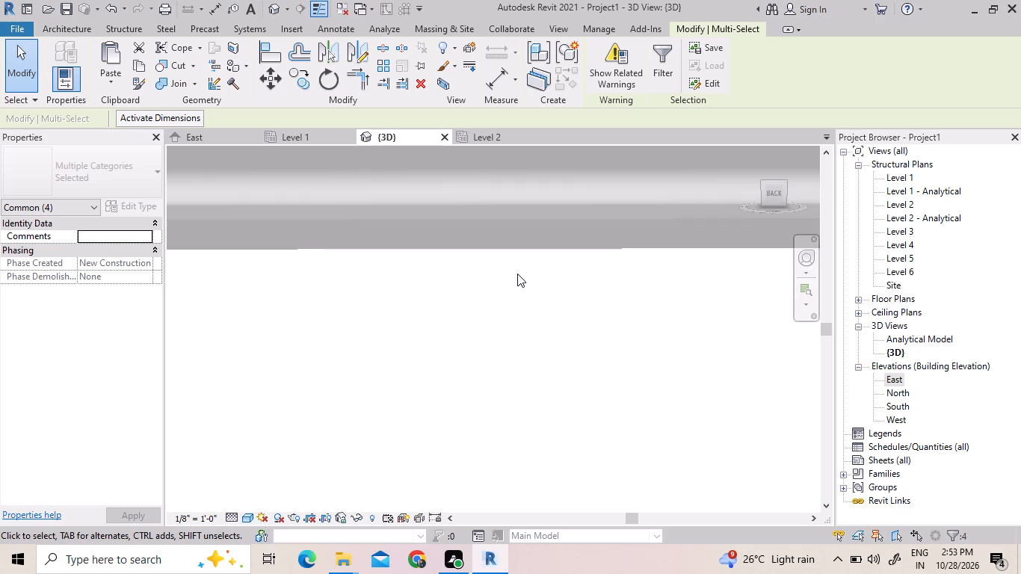
left_click(507, 245)
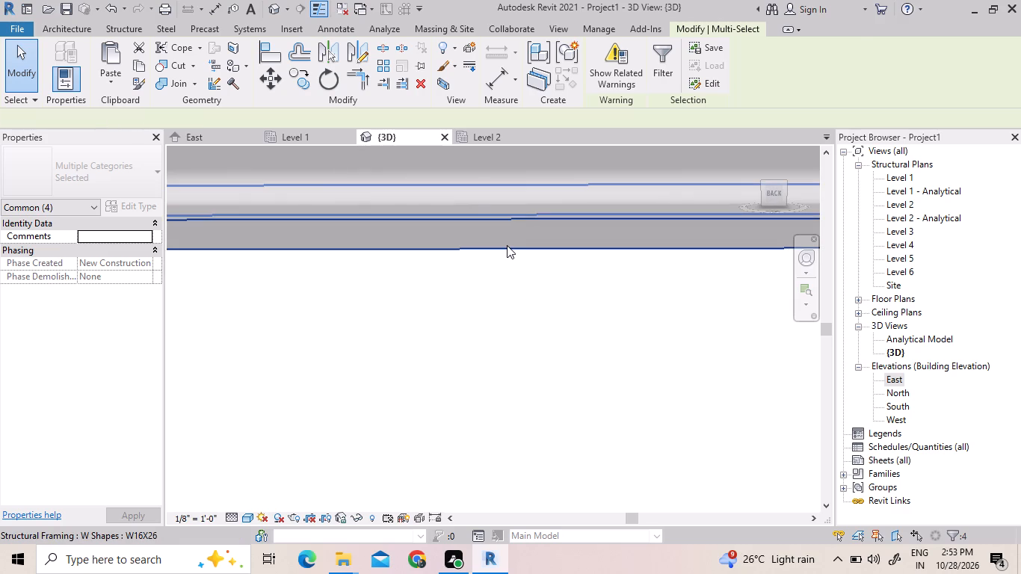
scroll(507, 245, "down", 5)
scroll(588, 329, "down", 18)
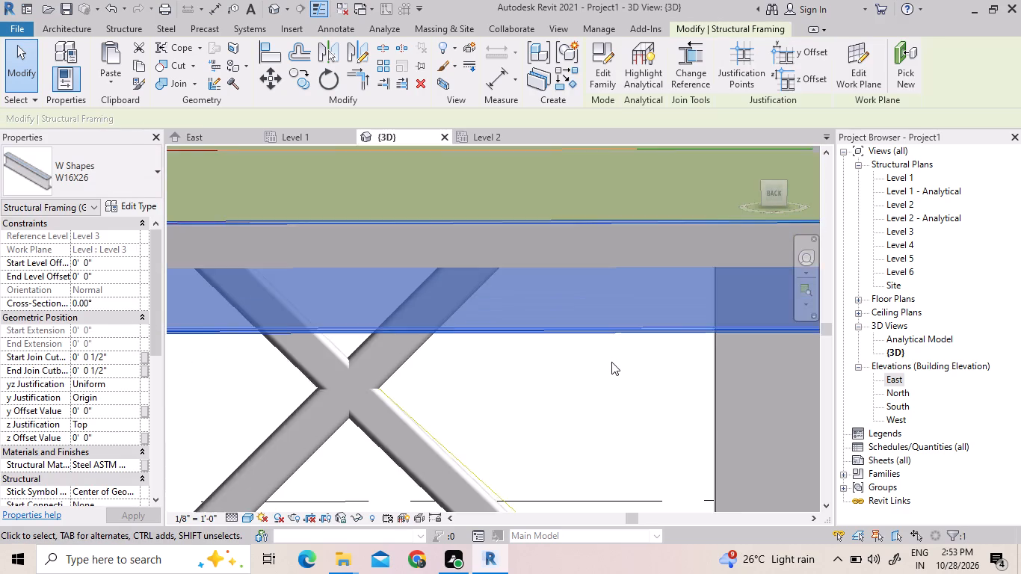
scroll(611, 362, "down", 1)
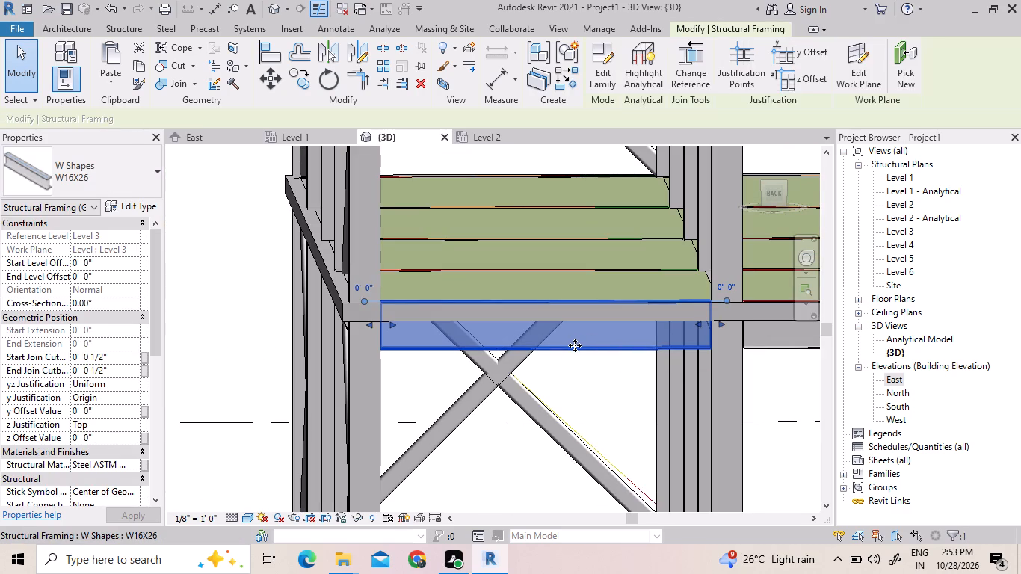
scroll(575, 345, "up", 11)
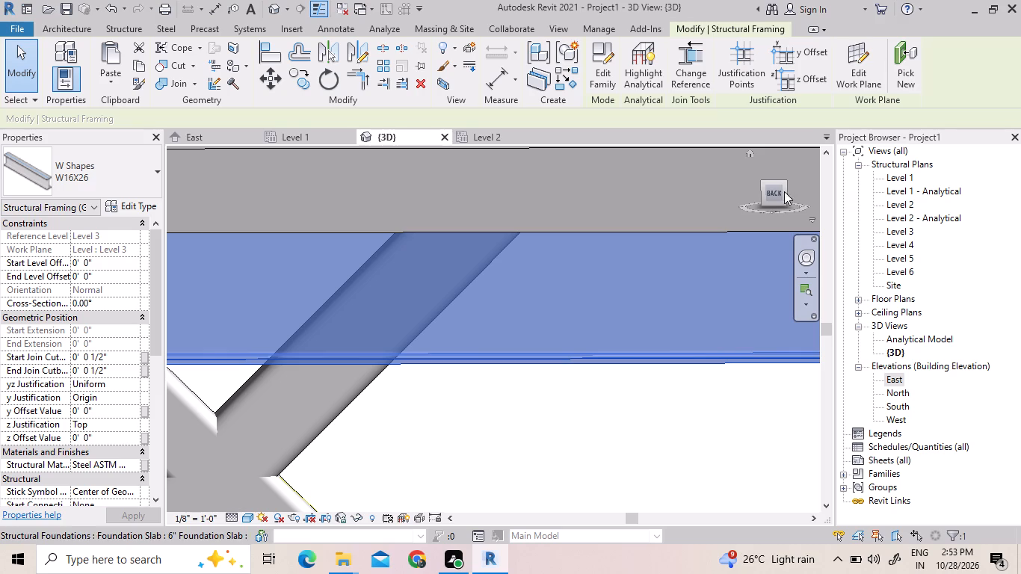
Examine the braced outer bay across all storeys from the back view, and clear the selection.
left_click(780, 193)
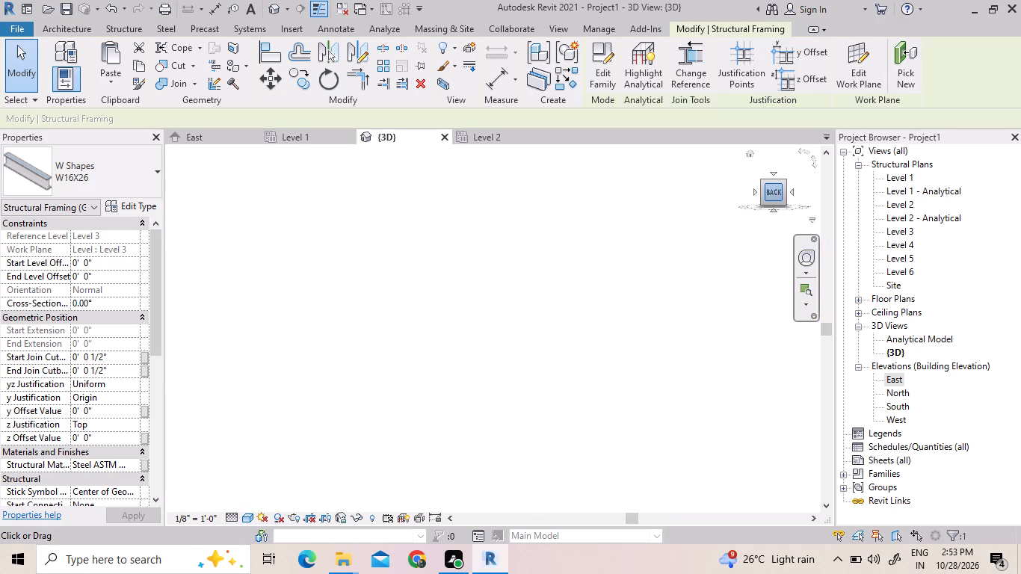
scroll(617, 285, "down", 14)
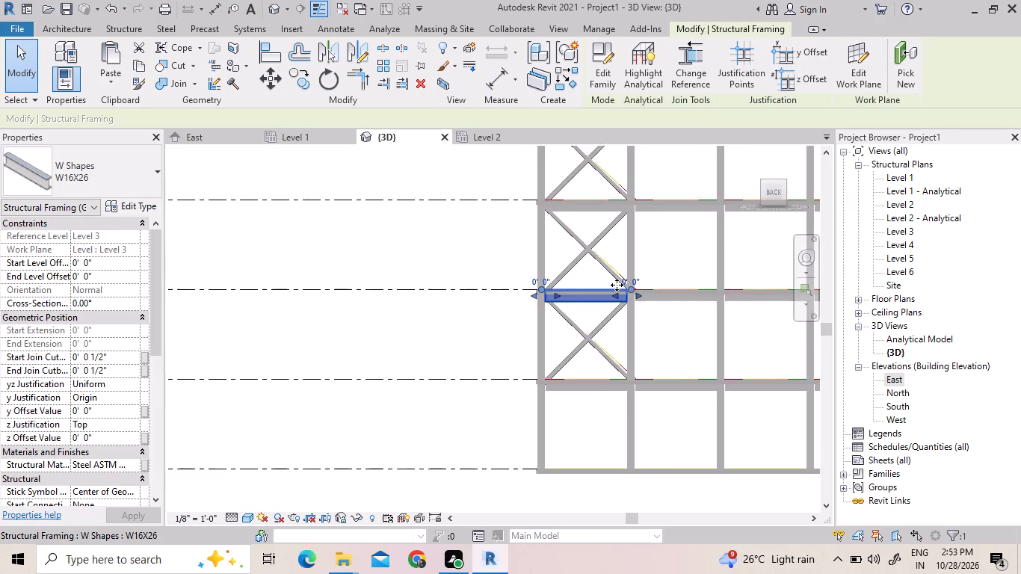
scroll(617, 285, "down", 5)
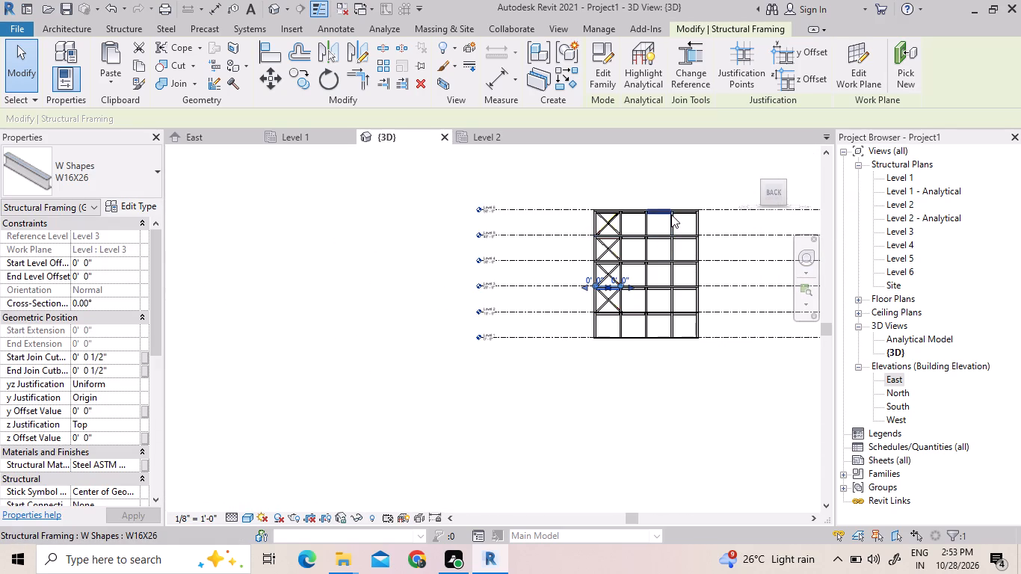
scroll(671, 215, "up", 9)
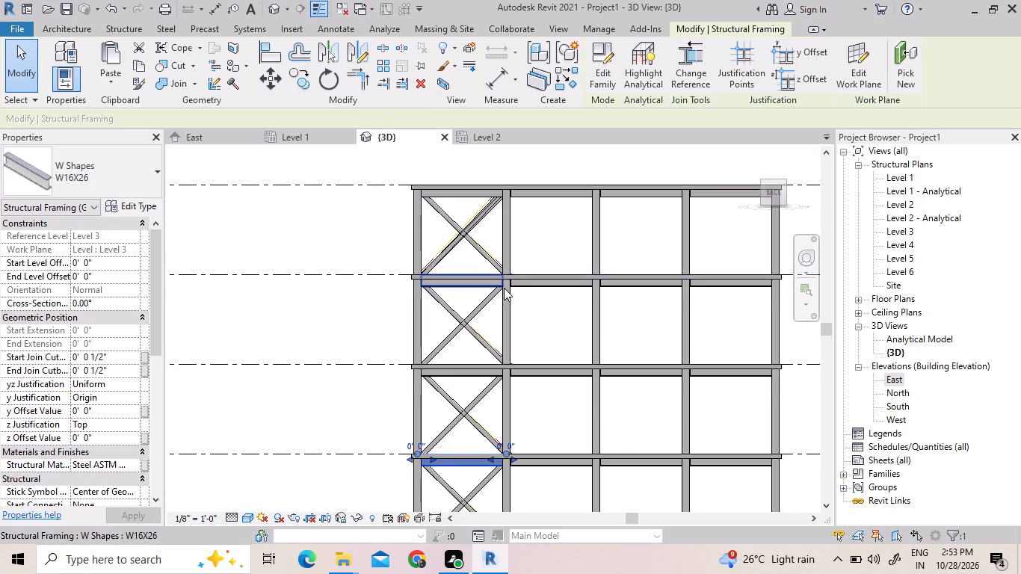
scroll(504, 288, "down", 3)
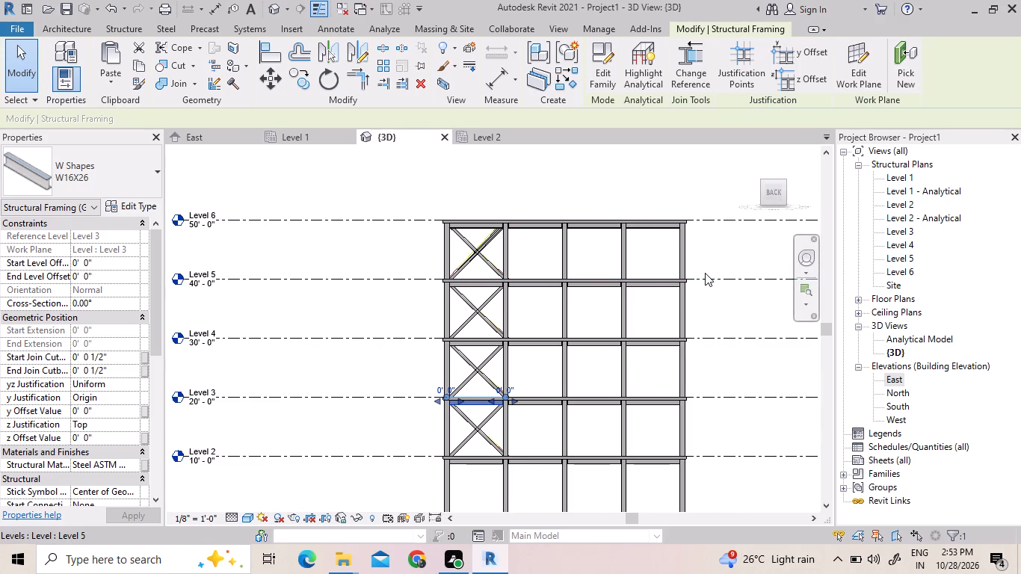
scroll(723, 272, "down", 13, "shift")
scroll(707, 340, "down", 1, "shift")
middle_click(707, 352, "shift")
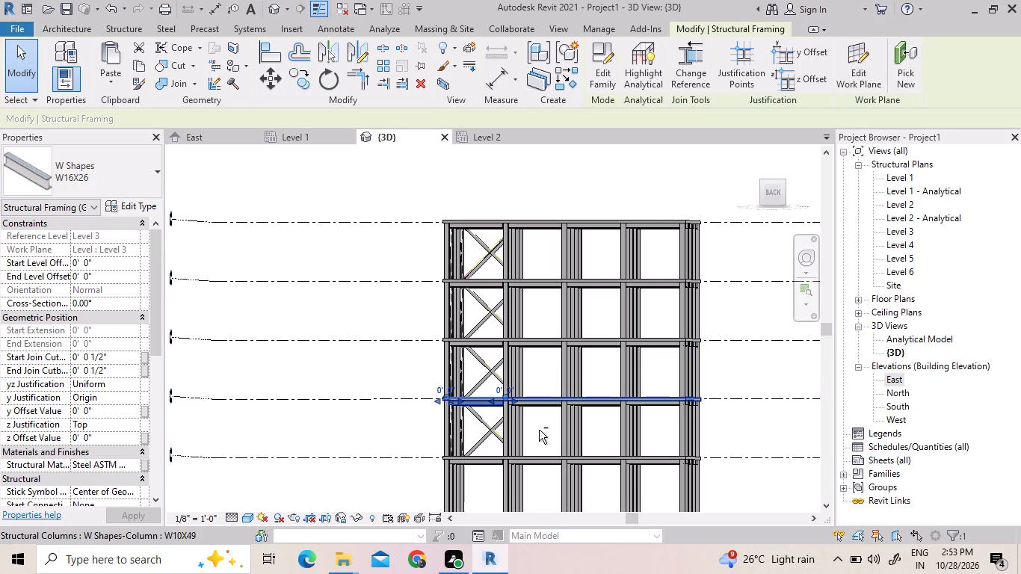
left_click(354, 340)
left_click(364, 370)
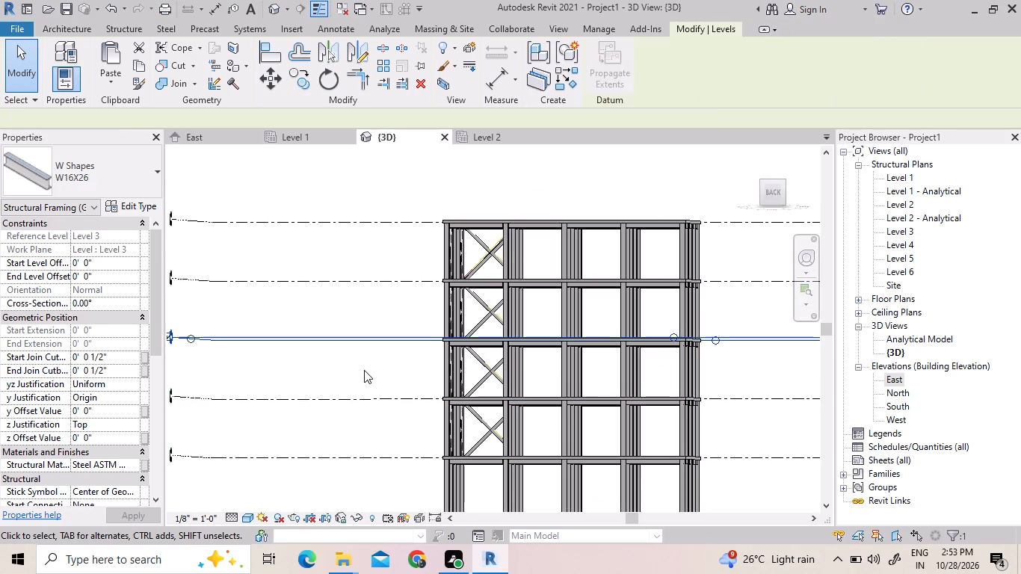
Inspect the Level 2 W16X26 edge beam above the ground-storey outer bay, checking its underside and bottom flange.
scroll(481, 467, "up", 4)
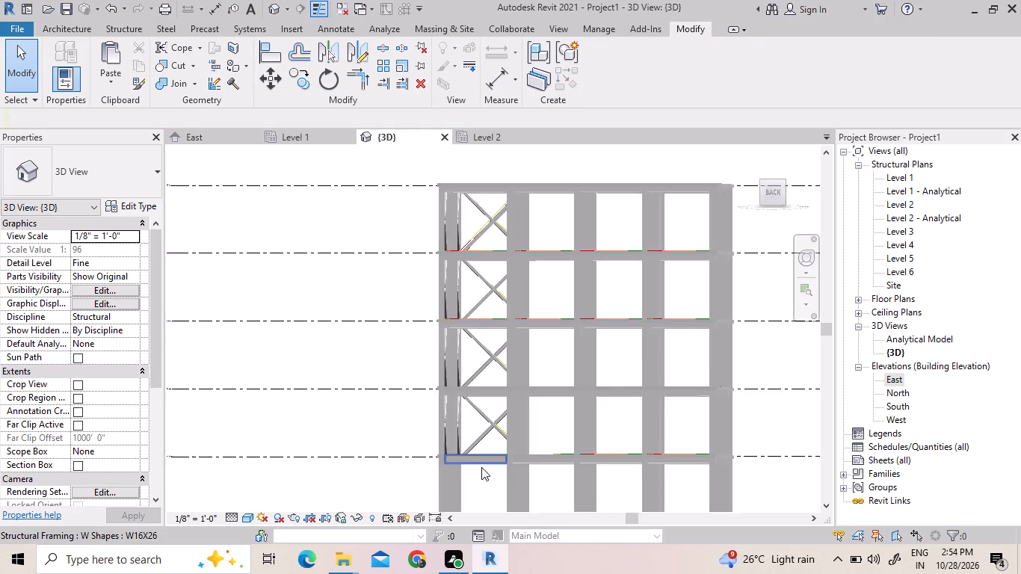
scroll(478, 469, "up", 16)
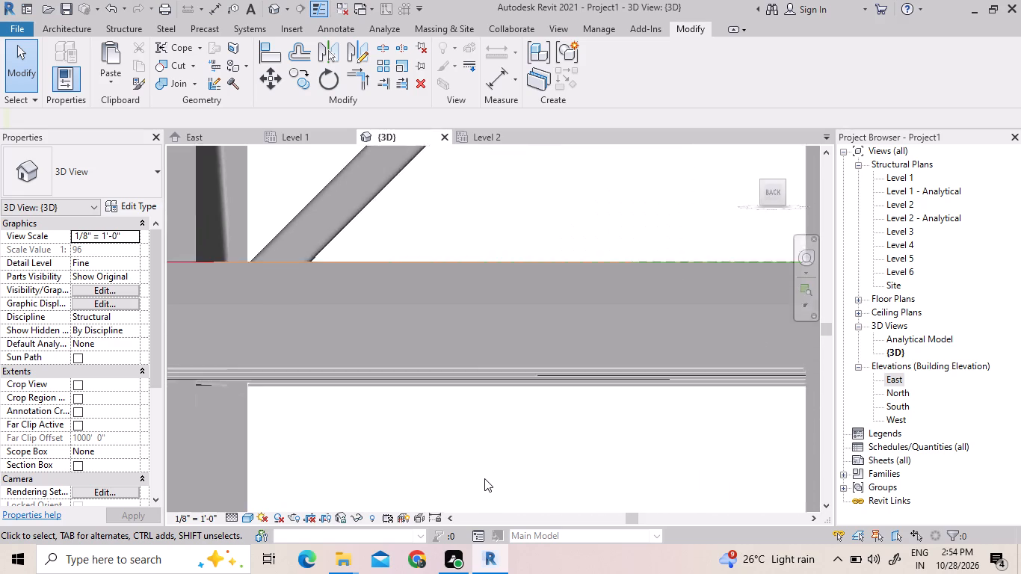
scroll(476, 376, "up", 9)
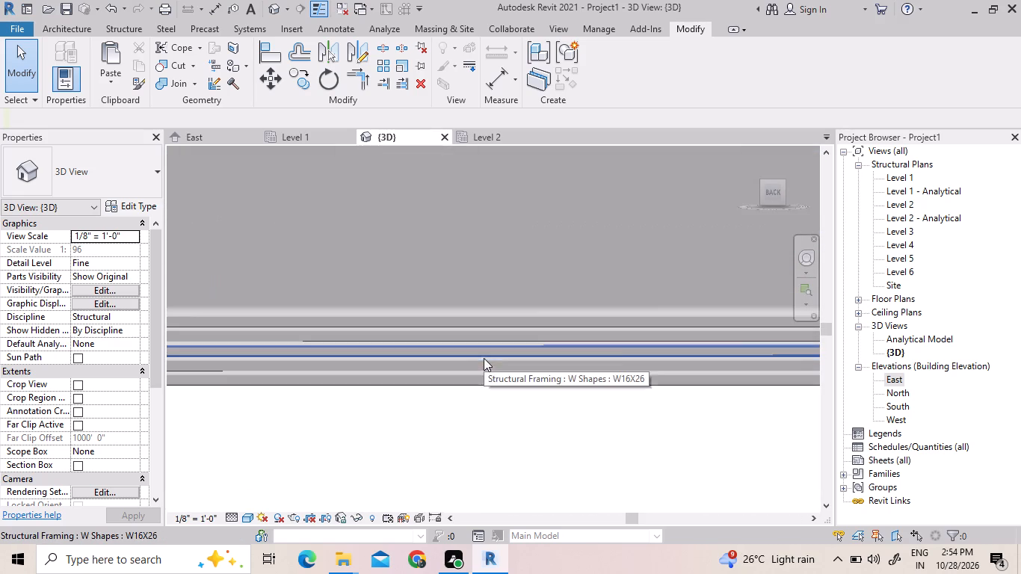
scroll(502, 411, "down", 13)
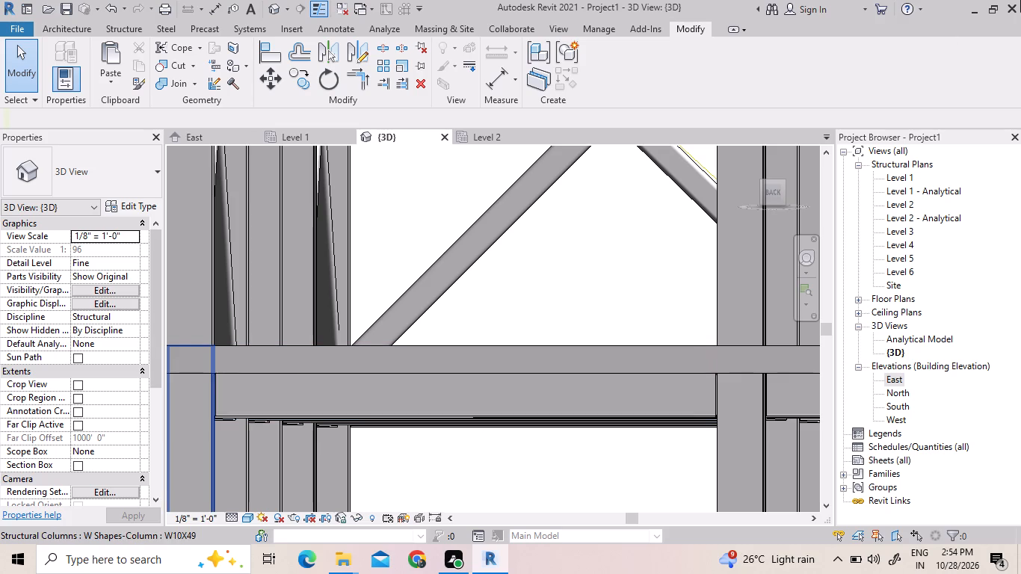
scroll(250, 345, "down", 3)
middle_click_drag(365, 364, 427, 412, "shift")
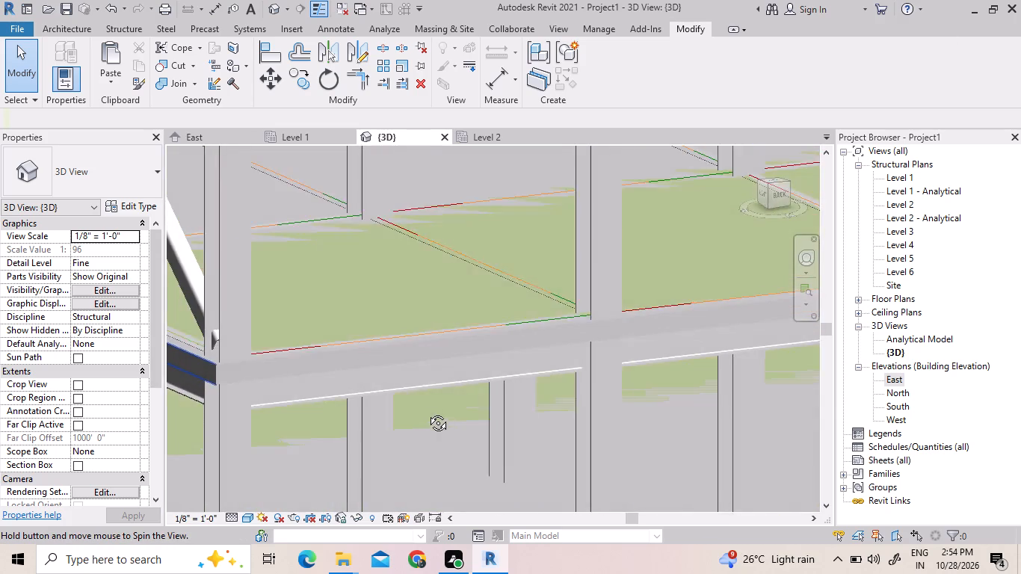
scroll(427, 314, "down", 5)
scroll(434, 362, "up", 16)
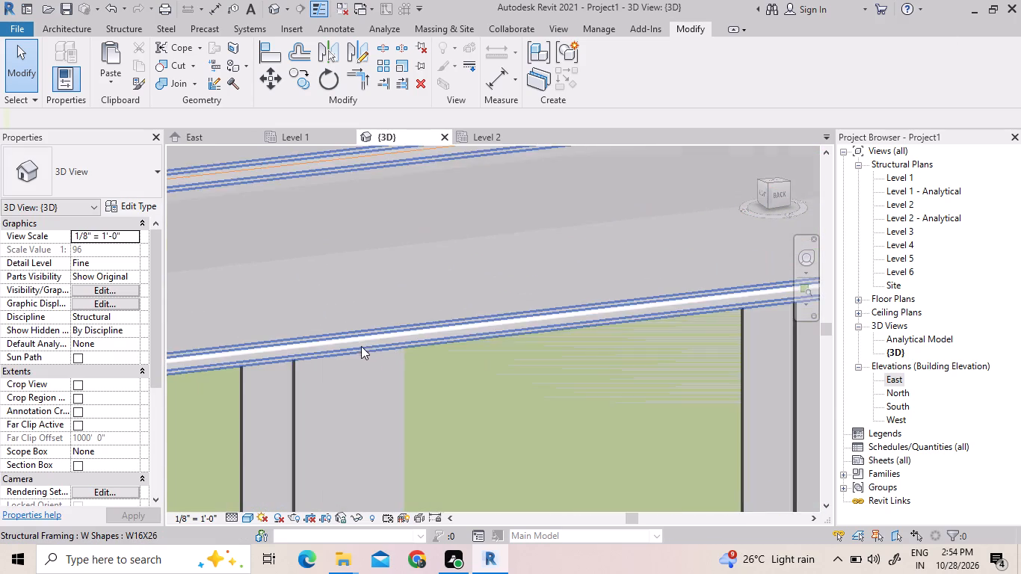
scroll(361, 346, "up", 7)
scroll(425, 362, "up", 5)
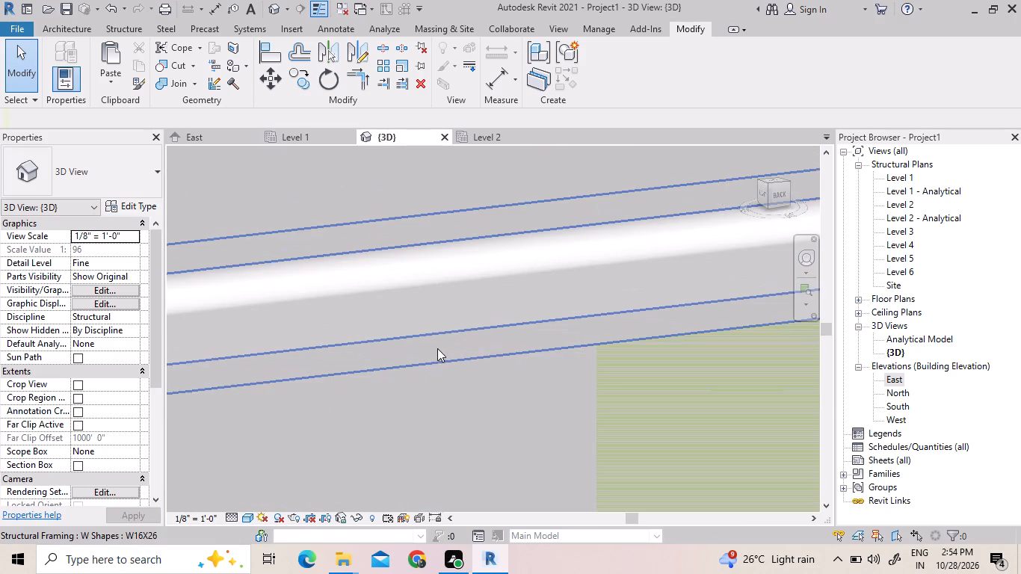
scroll(438, 347, "up", 2)
left_click(439, 344)
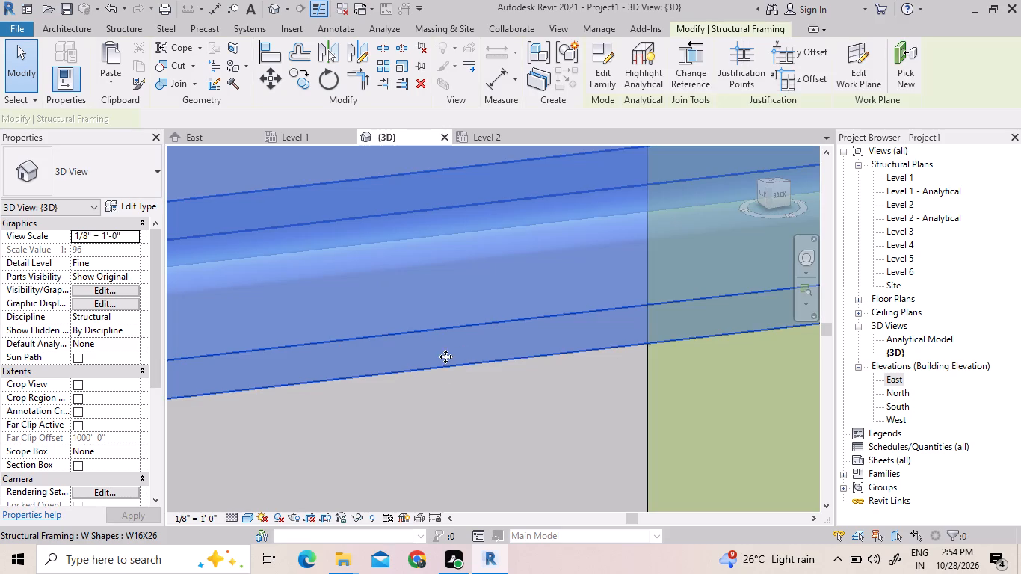
key("Escape")
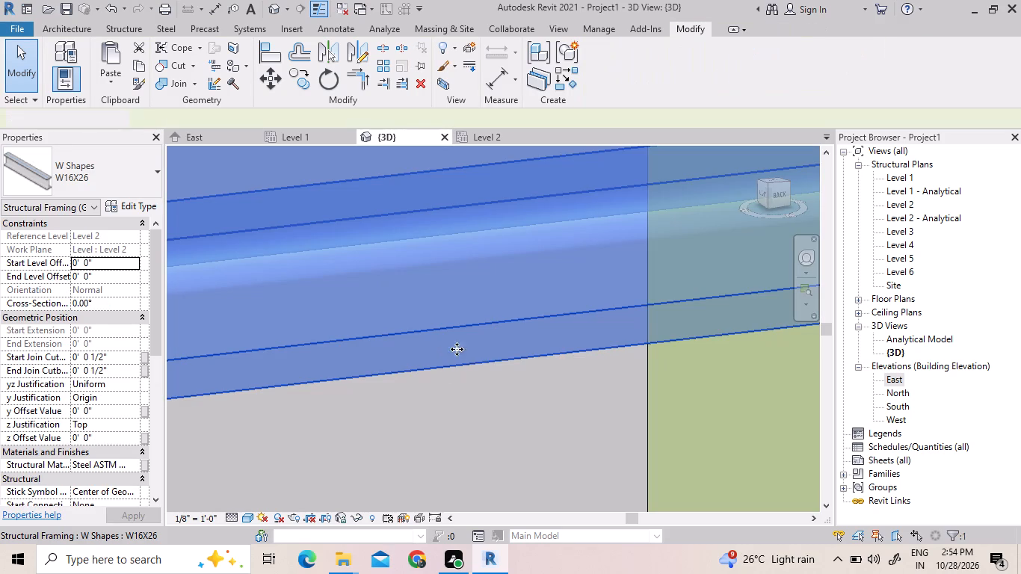
scroll(374, 324, "down", 20)
scroll(374, 324, "down", 11)
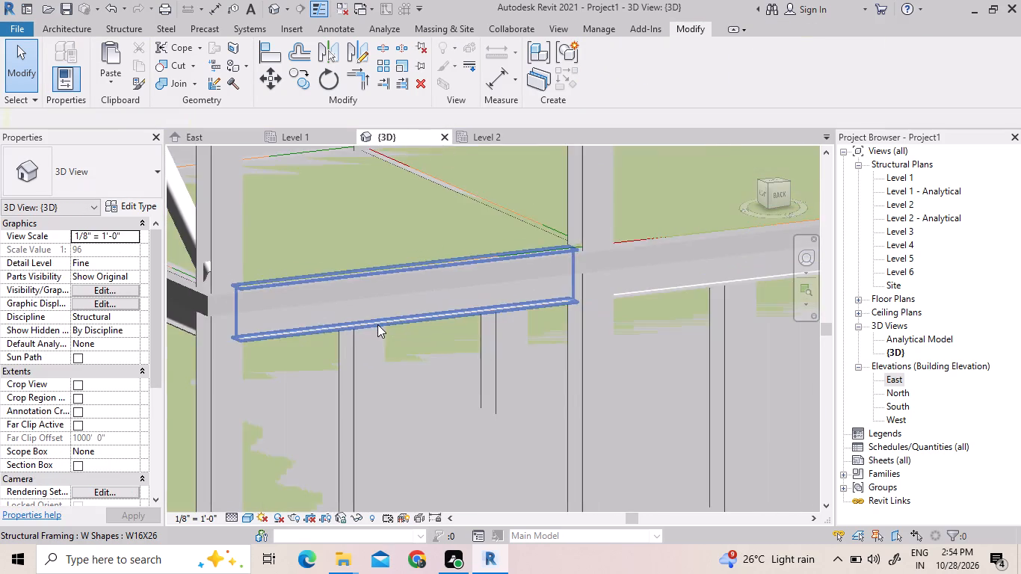
Inspect the building's corner at Level 2, where the W16X26 edge beam's bottom flange meets the column.
left_click(658, 481)
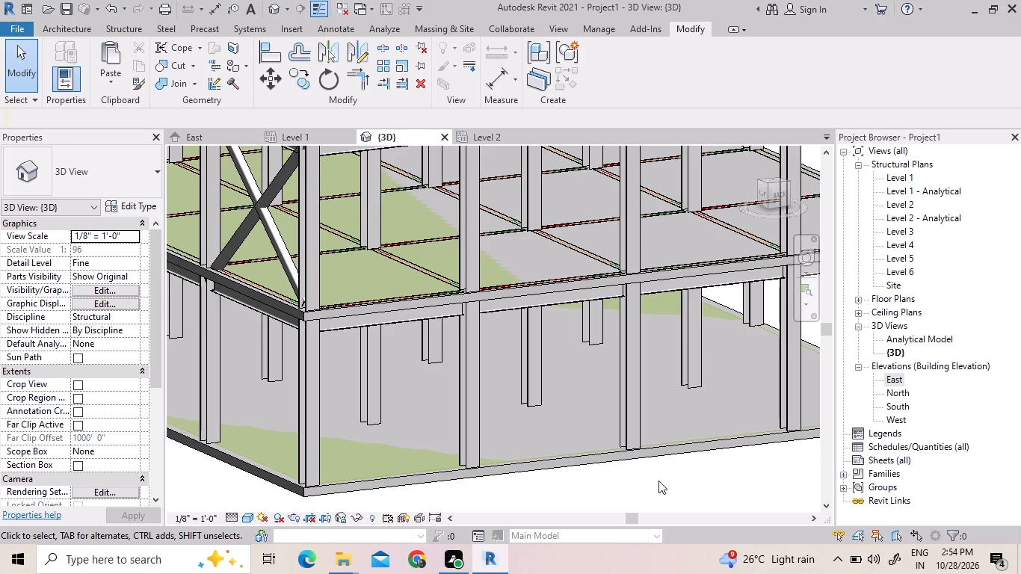
scroll(328, 333, "up", 12)
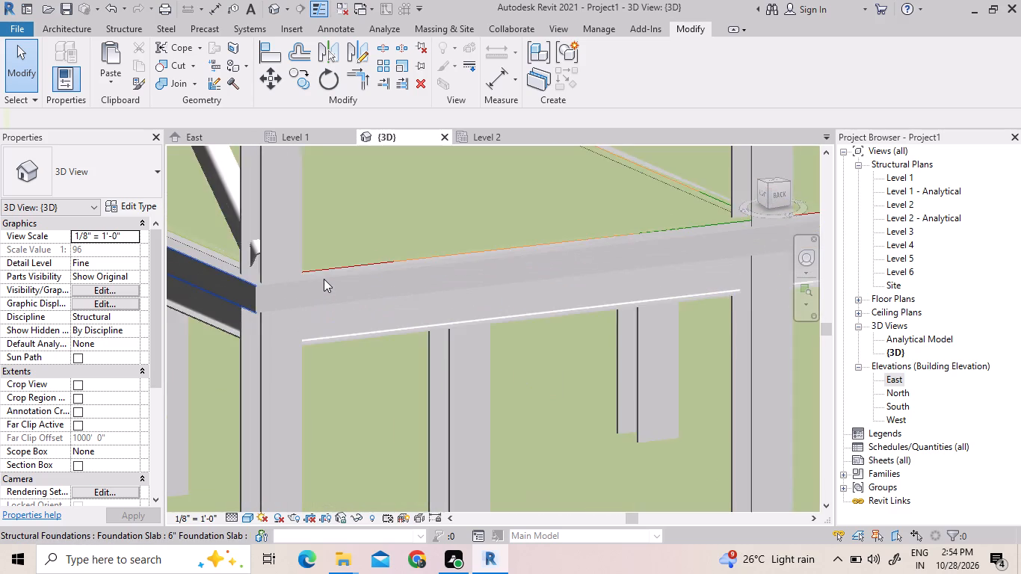
scroll(324, 279, "up", 5)
scroll(452, 309, "down", 6)
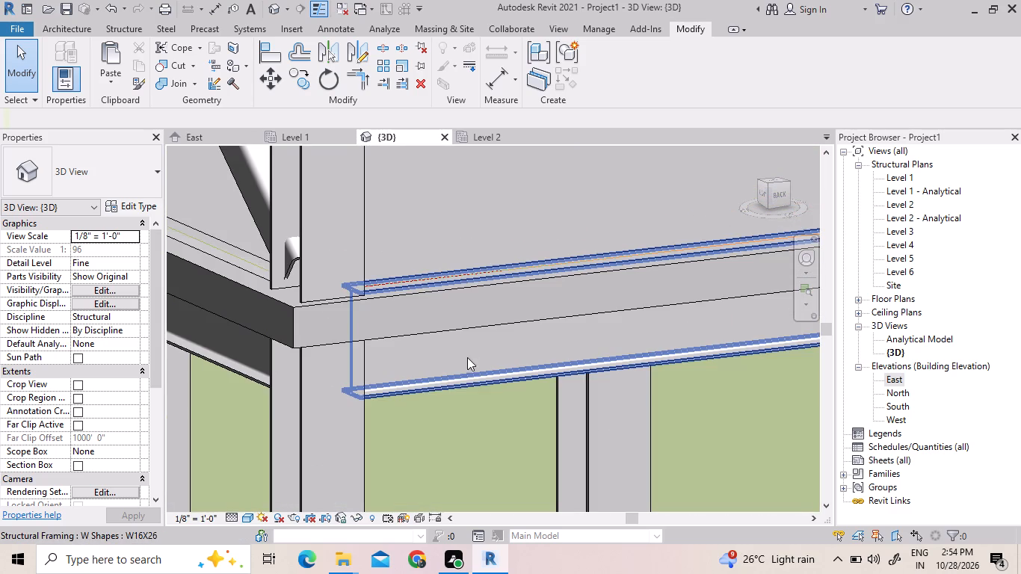
scroll(445, 380, "up", 4)
scroll(369, 404, "up", 9)
scroll(286, 397, "up", 3)
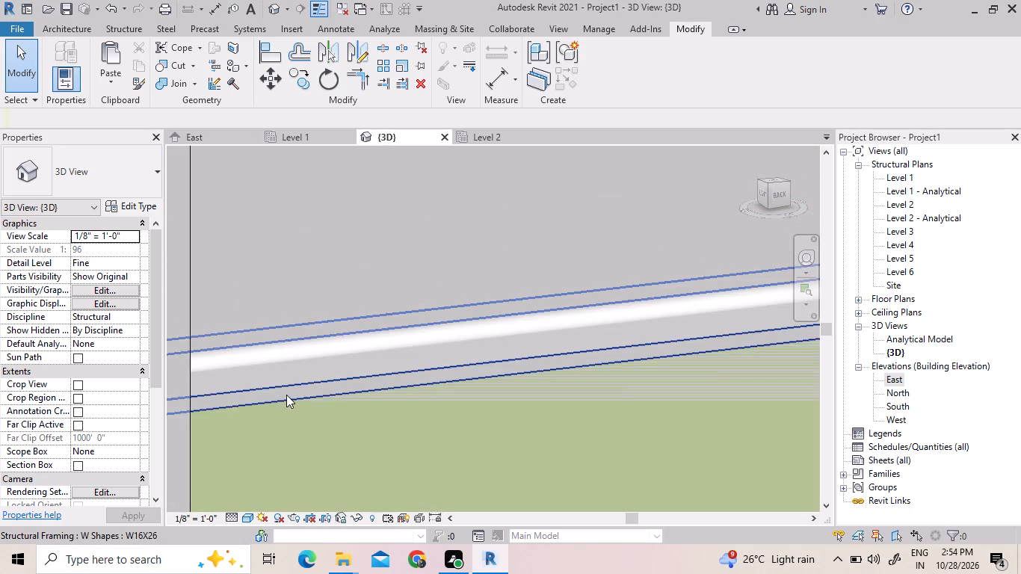
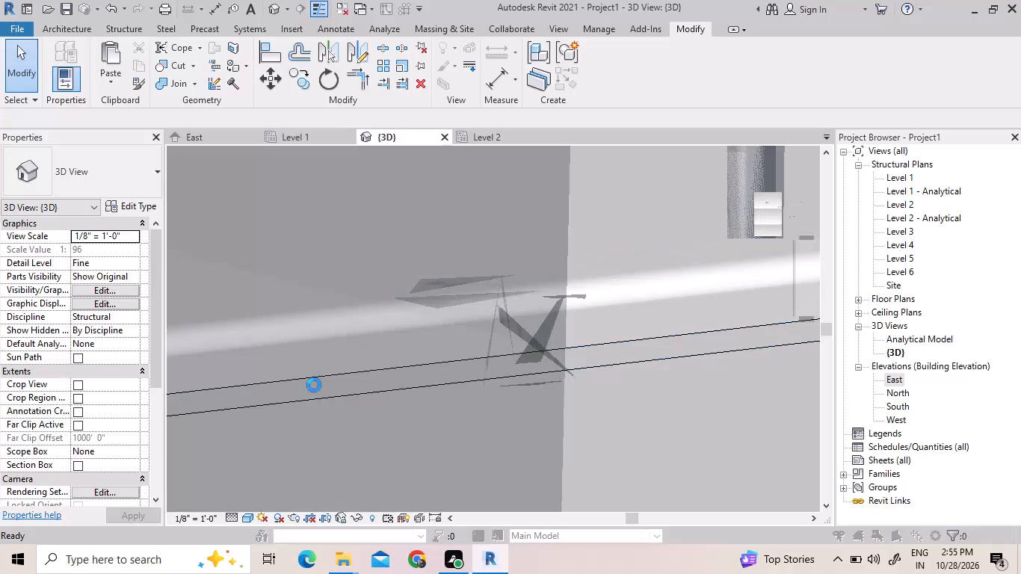
Set the work plane by picking a plane on the bottom flange of the Level 2 W16X26 edge beam.
key("Escape")
key("Escape")
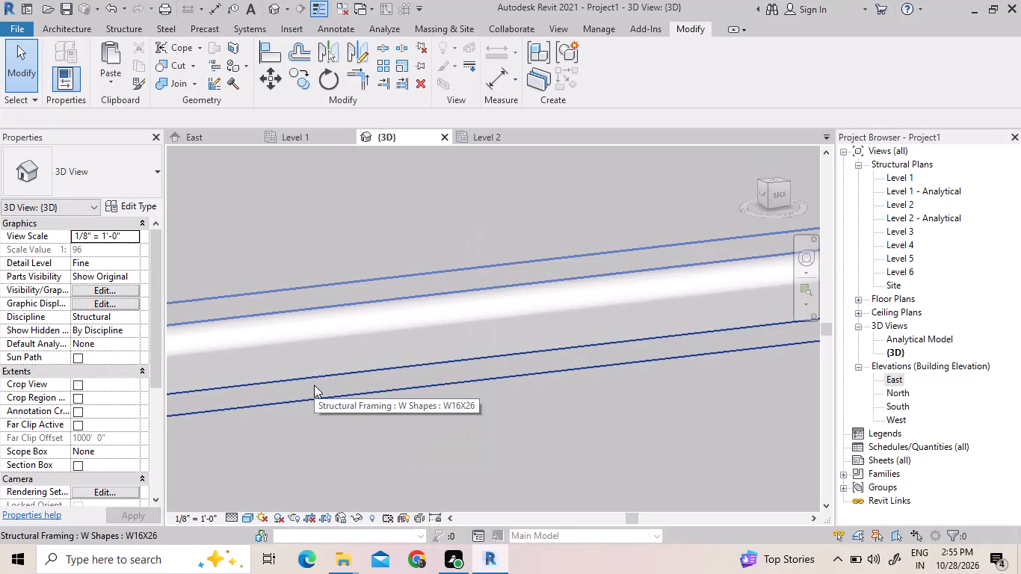
left_click(123, 27)
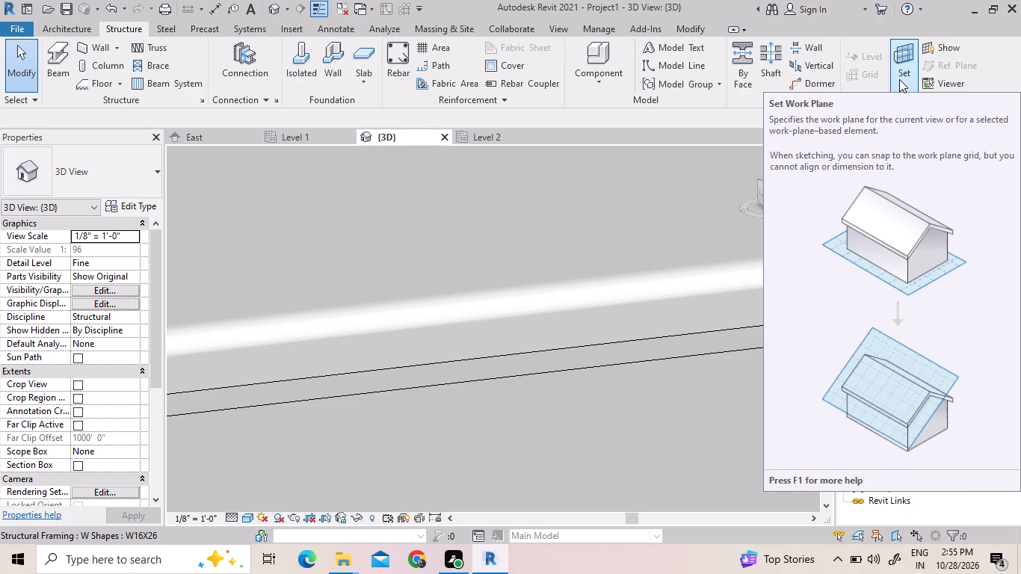
left_click(899, 79)
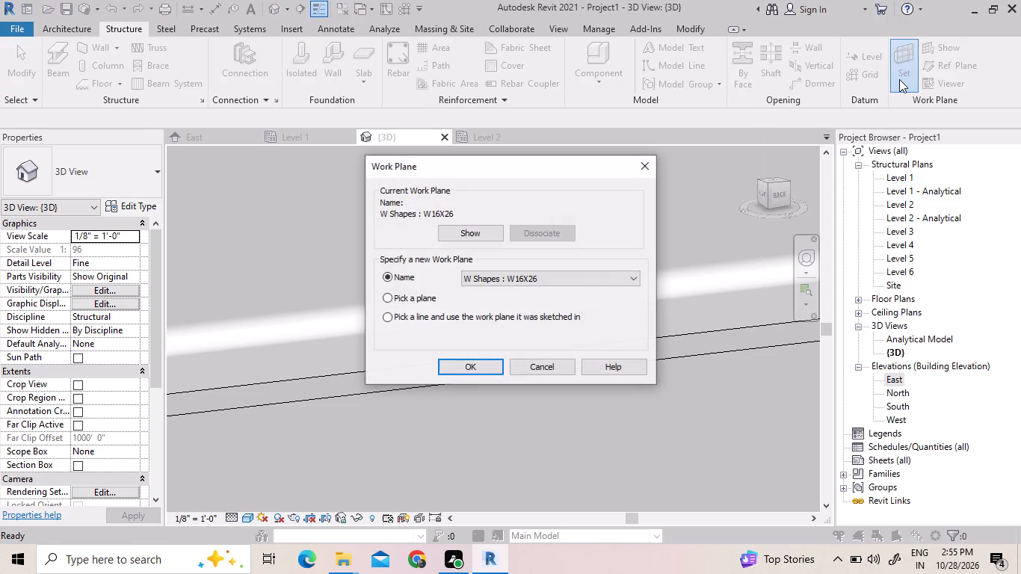
left_click(427, 302)
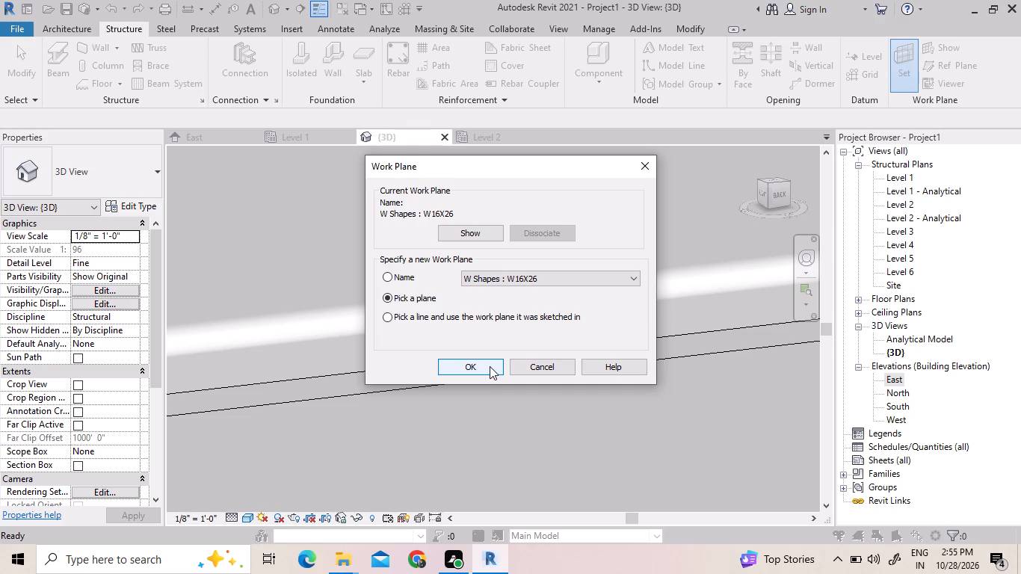
left_click(490, 366)
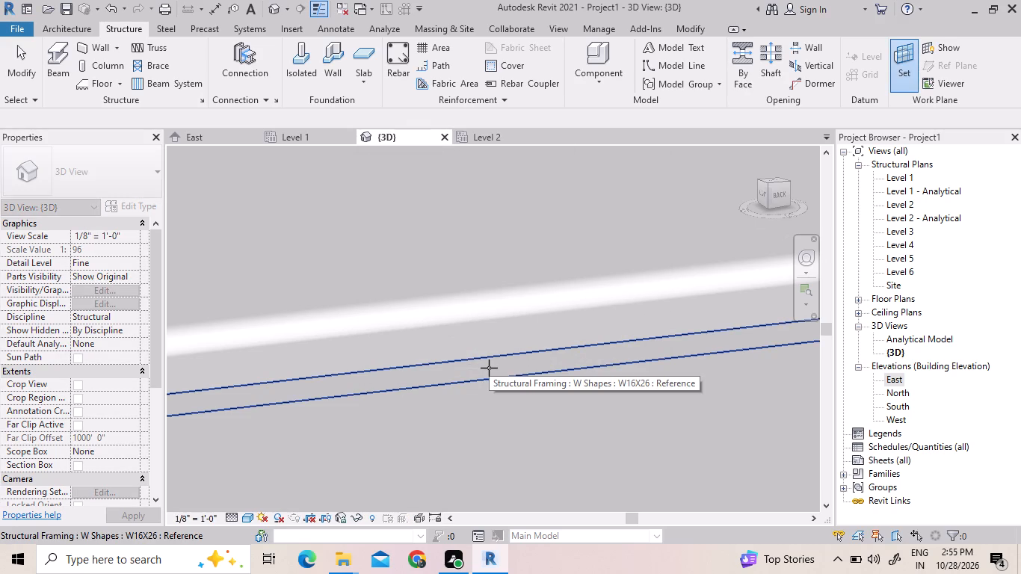
left_click(489, 368)
Examine the whole building from the back, left and front sides, checking which outer bays have cross-bracing.
scroll(489, 368, "down", 7)
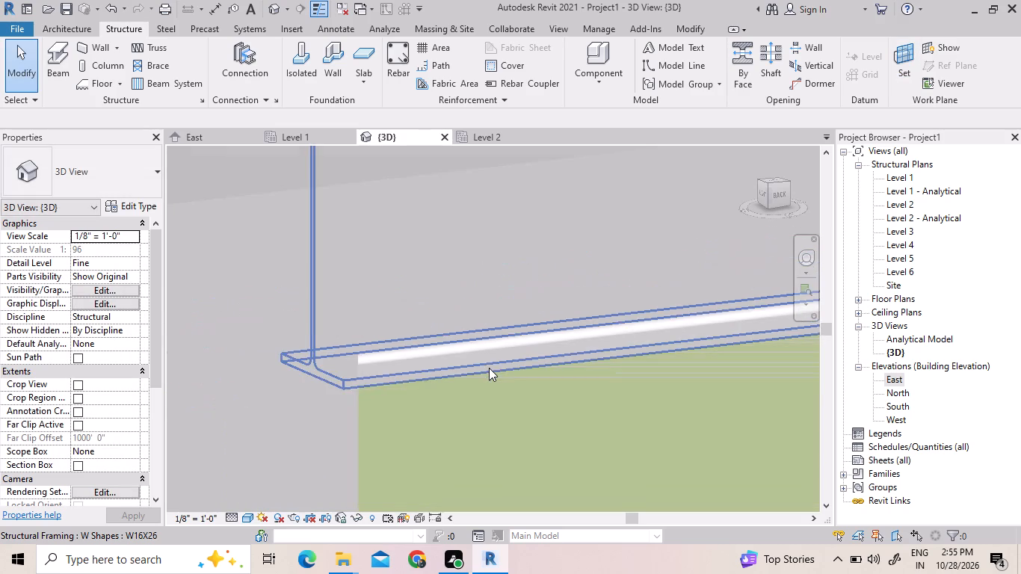
scroll(489, 368, "down", 17)
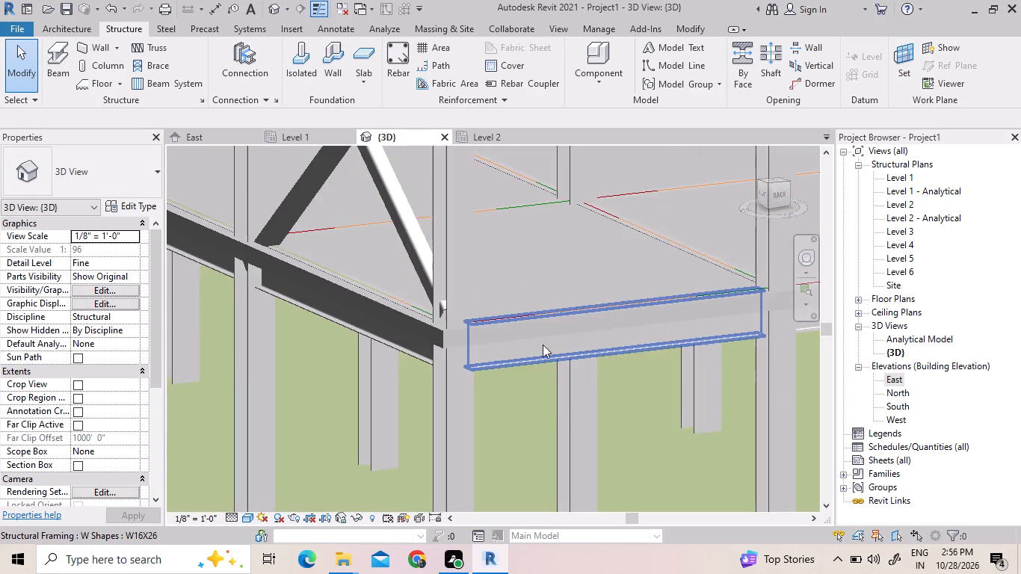
left_click(780, 193)
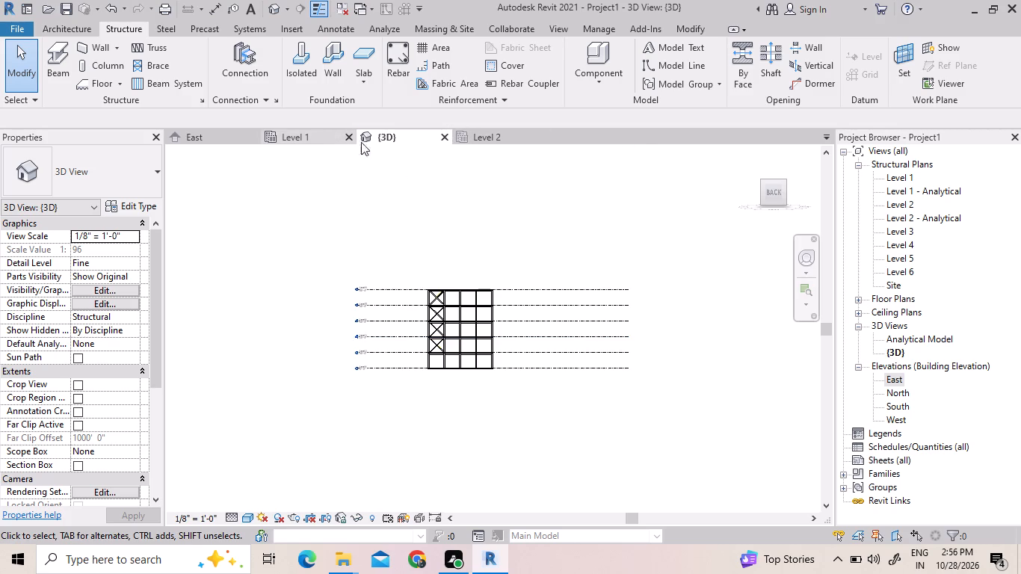
scroll(556, 259, "down", 2)
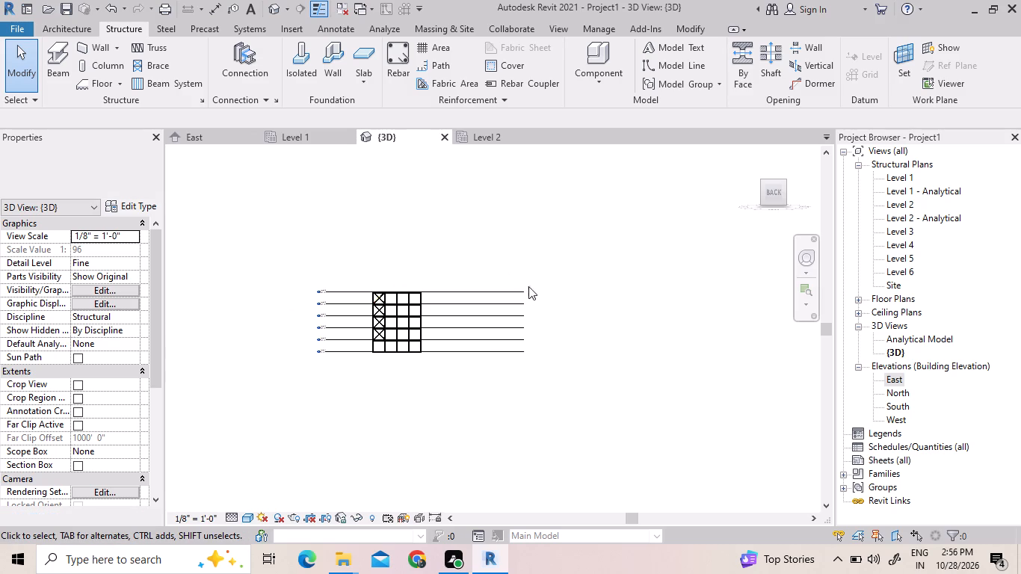
middle_click_drag(550, 303, 436, 342, "shift")
scroll(431, 314, "up", 6)
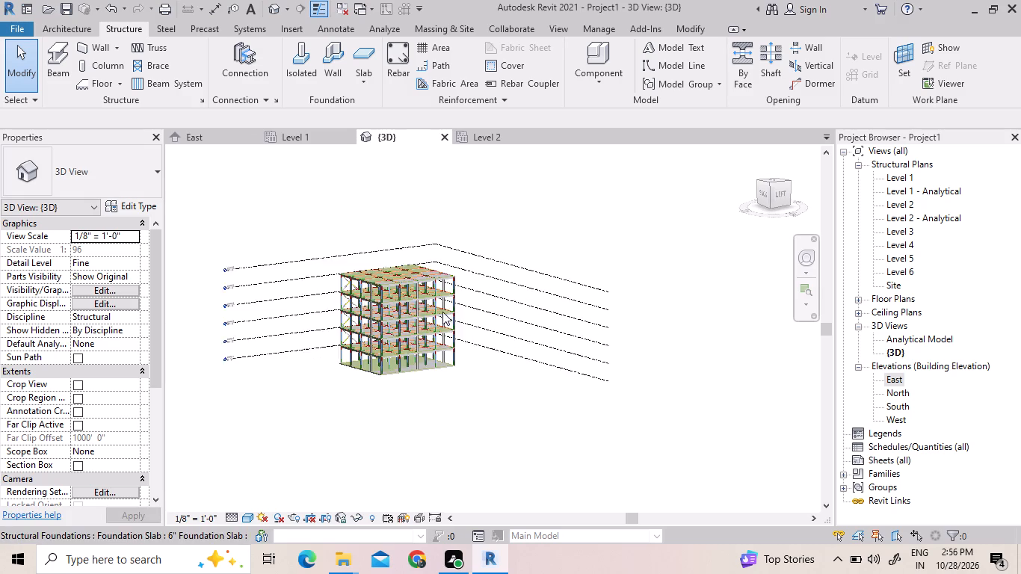
scroll(442, 312, "up", 3)
middle_click_drag(497, 346, 404, 361, "shift")
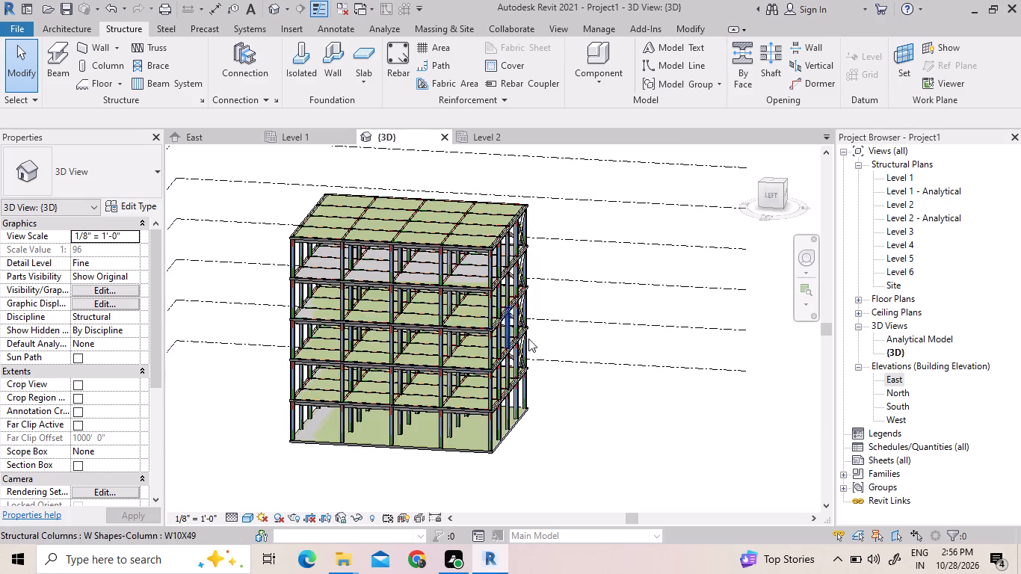
middle_click_drag(529, 338, 472, 333, "shift")
scroll(472, 333, "up", 1, "shift")
middle_click_drag(566, 334, 570, 334, "shift")
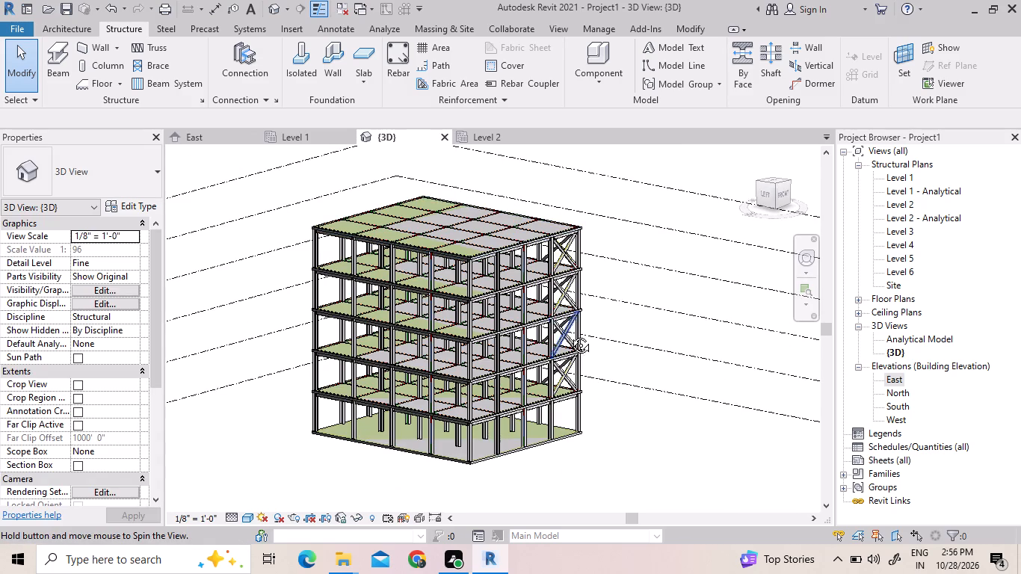
middle_click_drag(570, 334, 677, 334, "shift")
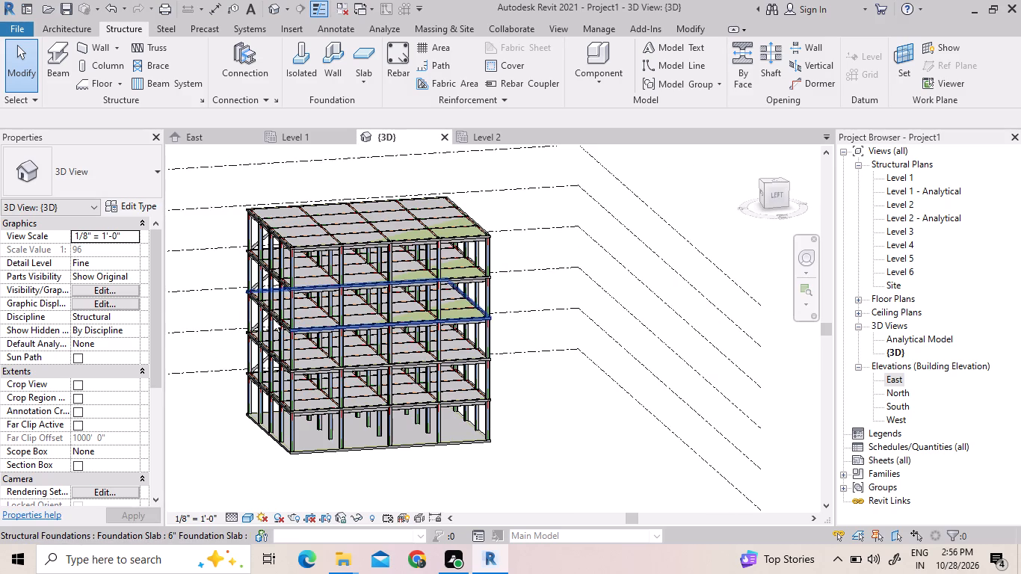
middle_click_drag(543, 323, 462, 323, "shift")
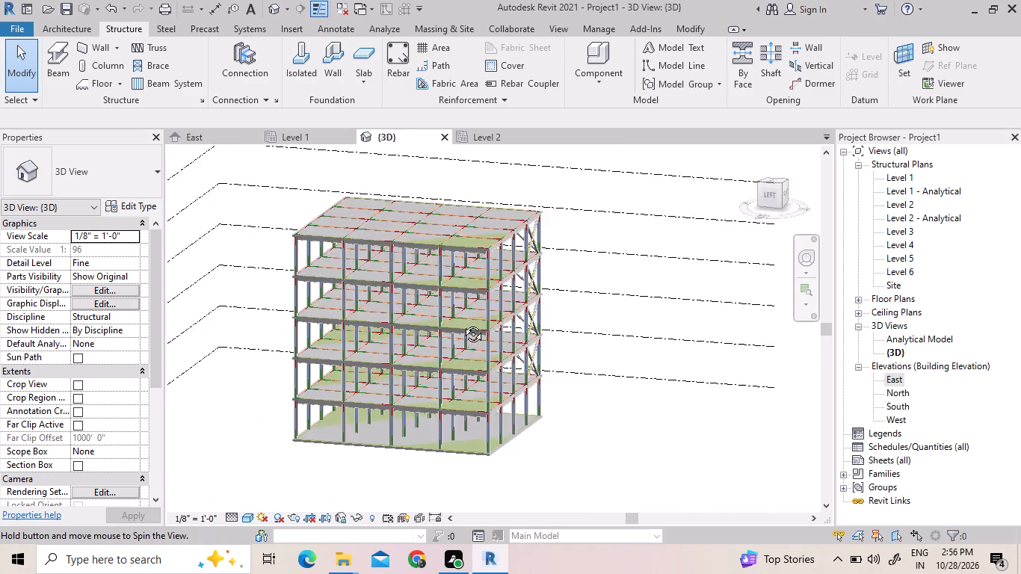
middle_click_drag(462, 323, 449, 323, "shift")
scroll(564, 241, "up", 4)
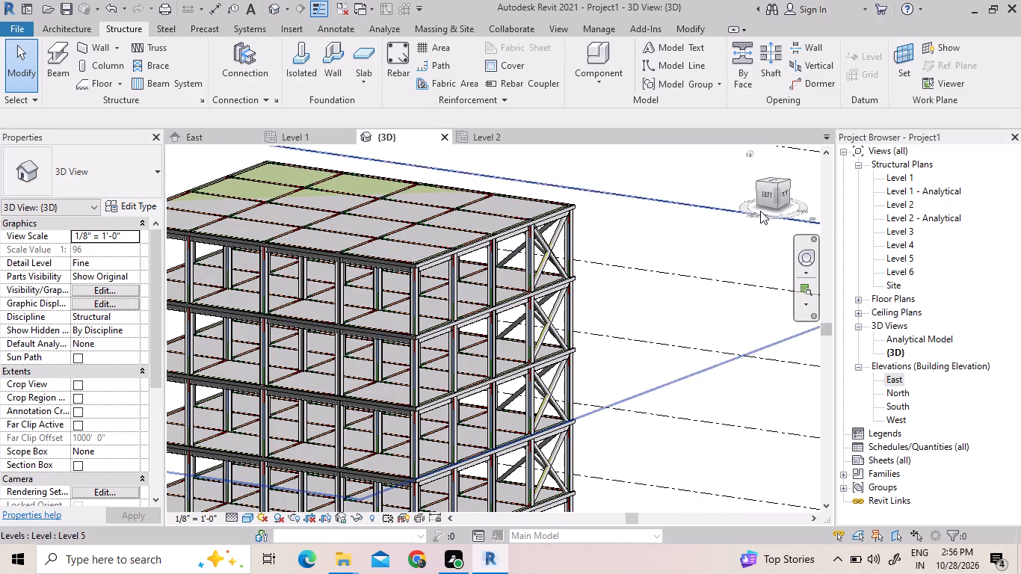
middle_click_drag(753, 217, 750, 251, "shift")
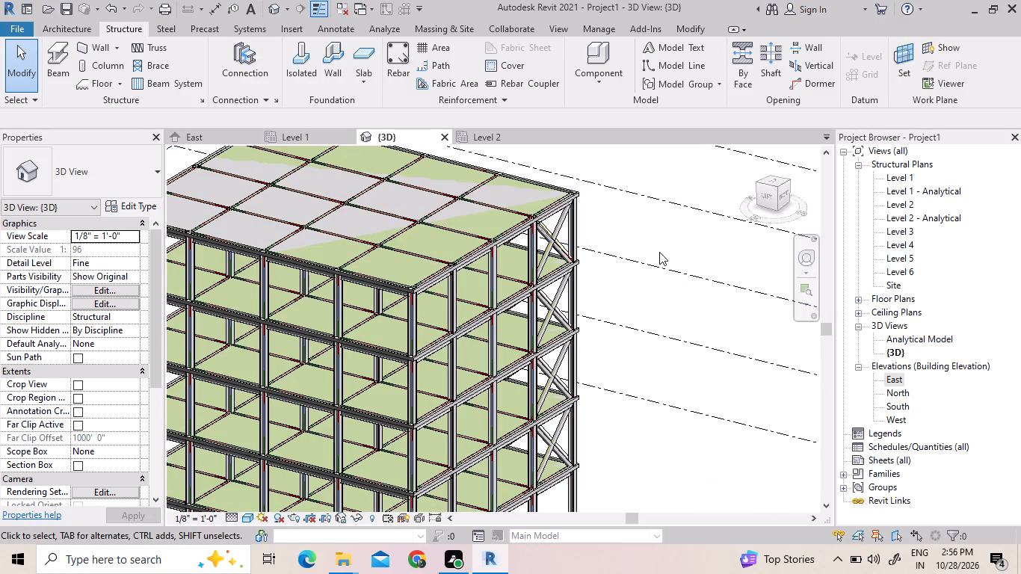
middle_click_drag(741, 232, 717, 261, "shift")
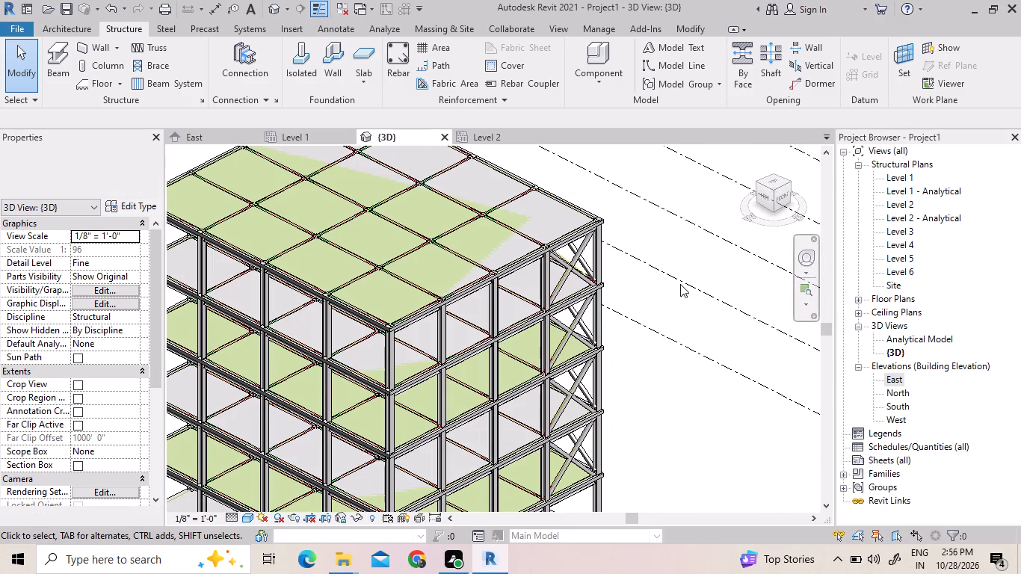
Open the West elevation and examine the cross-bracing in the outer bays between grids 6-5 and 3-1.
double_click(901, 416)
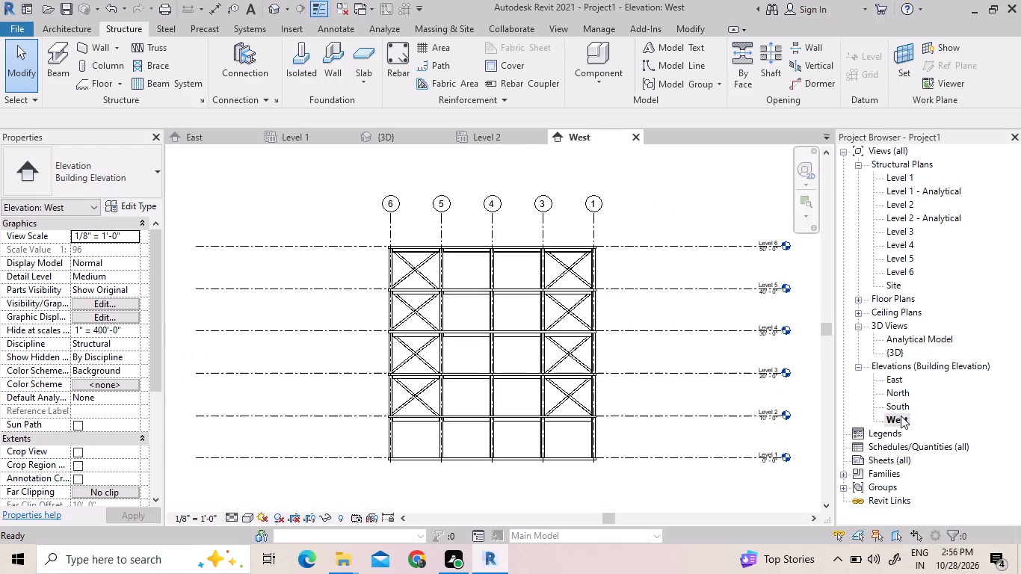
scroll(633, 275, "up", 5)
scroll(611, 265, "down", 5)
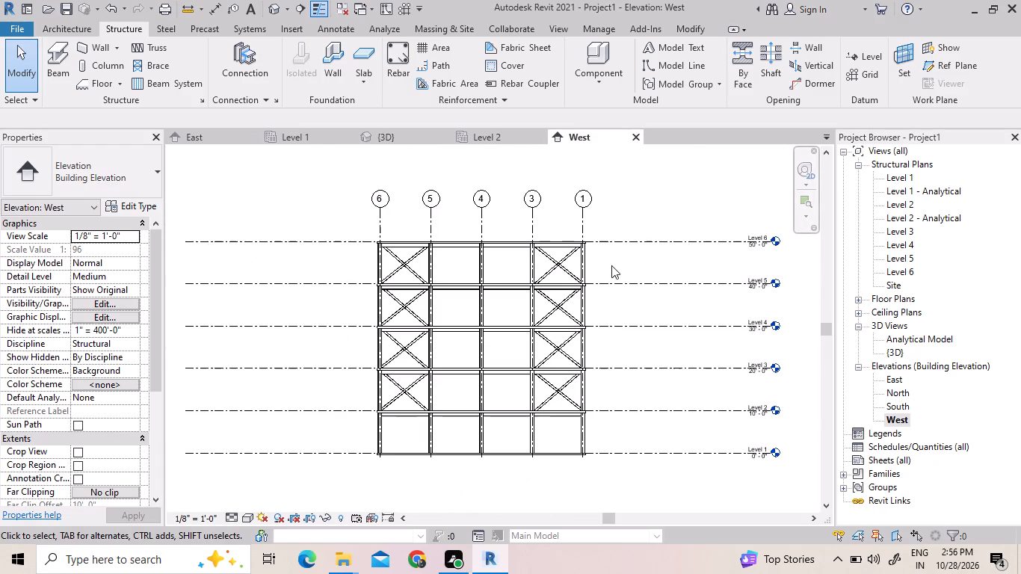
scroll(358, 288, "up", 5)
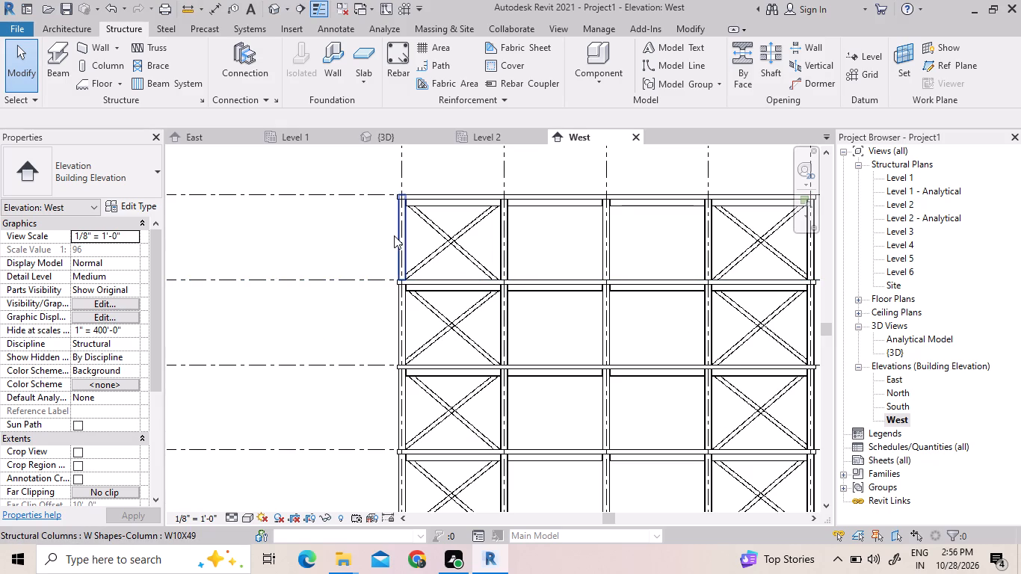
scroll(394, 235, "down", 7)
middle_click_drag(504, 309, 481, 283, "shift")
Select all HSS6X6X1/2 brace instances visible in the 3D view, starting from a top-storey brace.
left_click(391, 132)
scroll(606, 295, "down", 4)
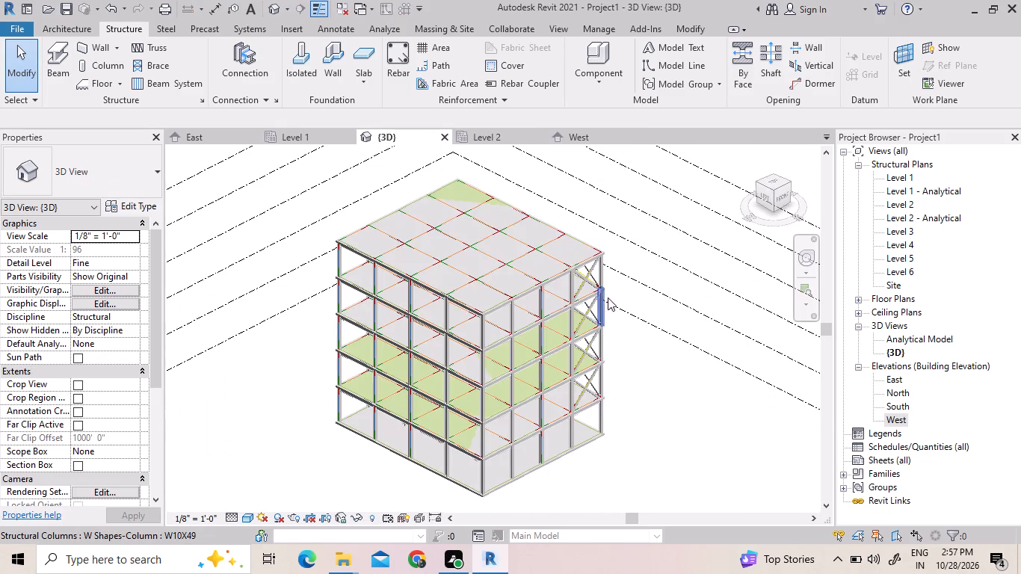
scroll(590, 309, "up", 4)
middle_click_drag(614, 324, 632, 231, "shift")
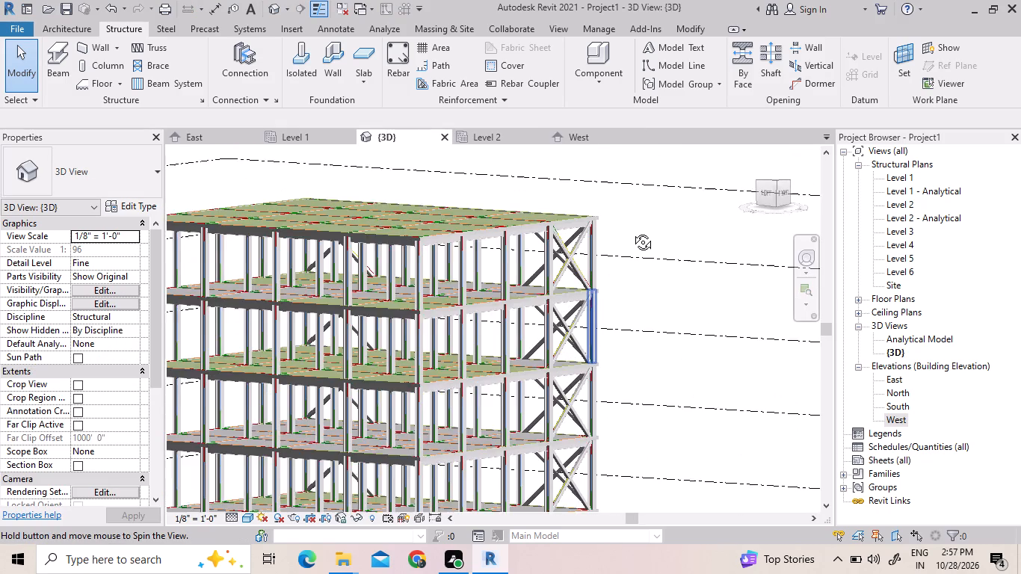
middle_click_drag(632, 231, 635, 242, "shift")
scroll(591, 235, "up", 3)
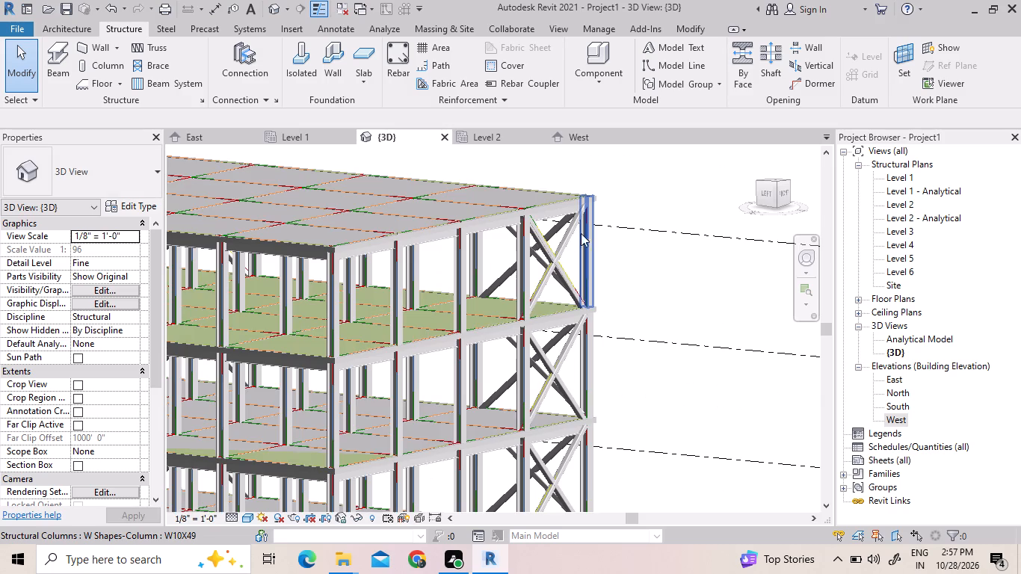
left_click(571, 233)
right_click(571, 232)
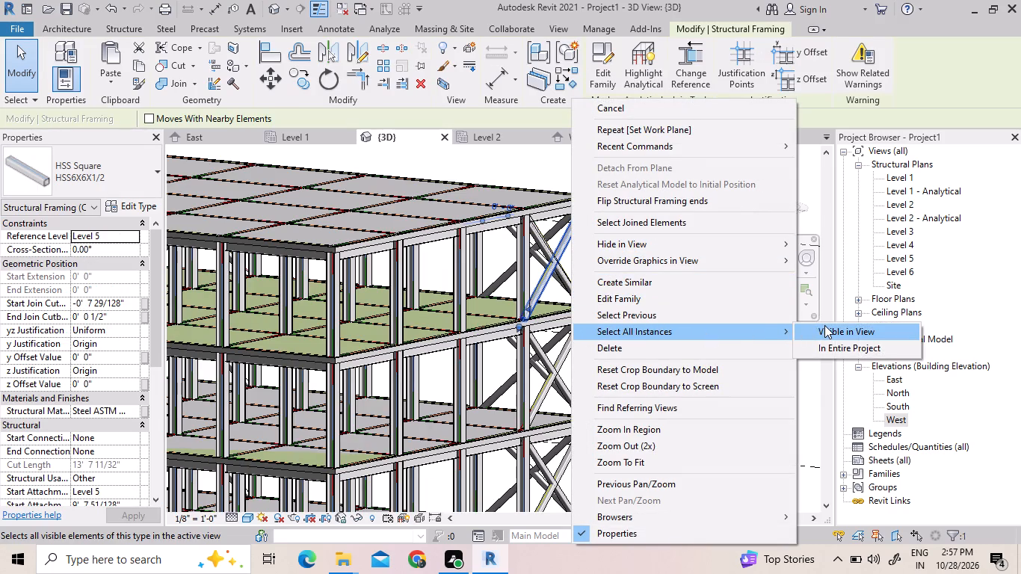
left_click(823, 327)
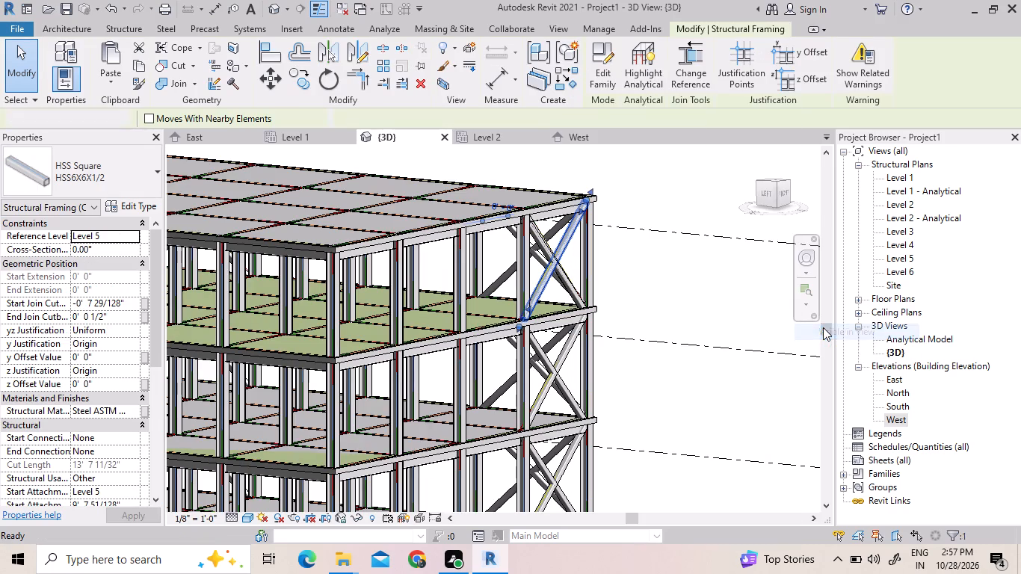
Remove the braces in both outer bays of the right face from the selection, keeping the front face's outer-bay braces selected.
scroll(621, 251, "down", 2)
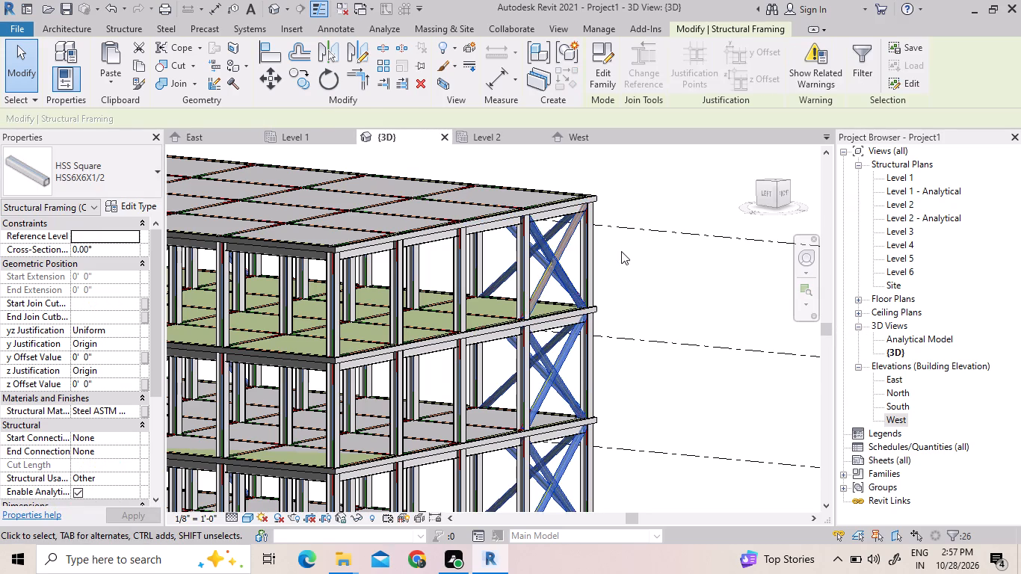
scroll(621, 251, "down", 3)
middle_click_drag(658, 329, 516, 326, "shift")
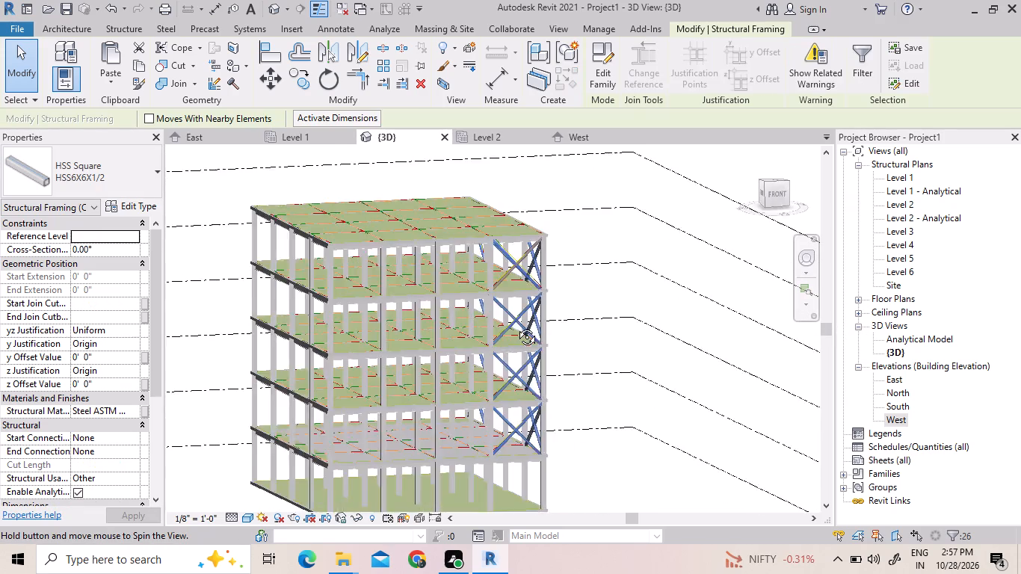
middle_click_drag(516, 326, 479, 345, "shift")
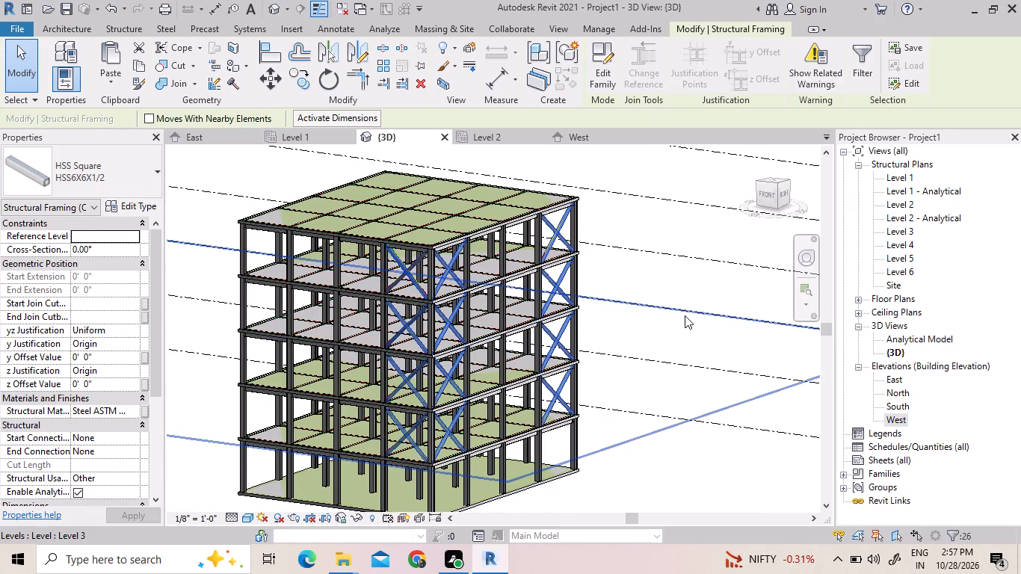
left_click_drag(618, 167, 596, 259, "shift")
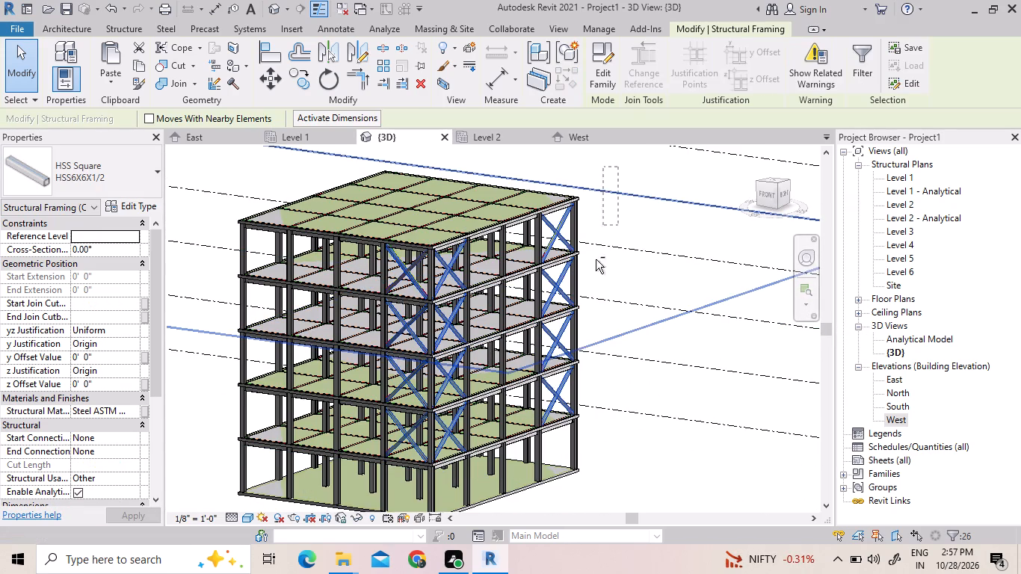
left_click_drag(596, 259, 529, 434, "shift")
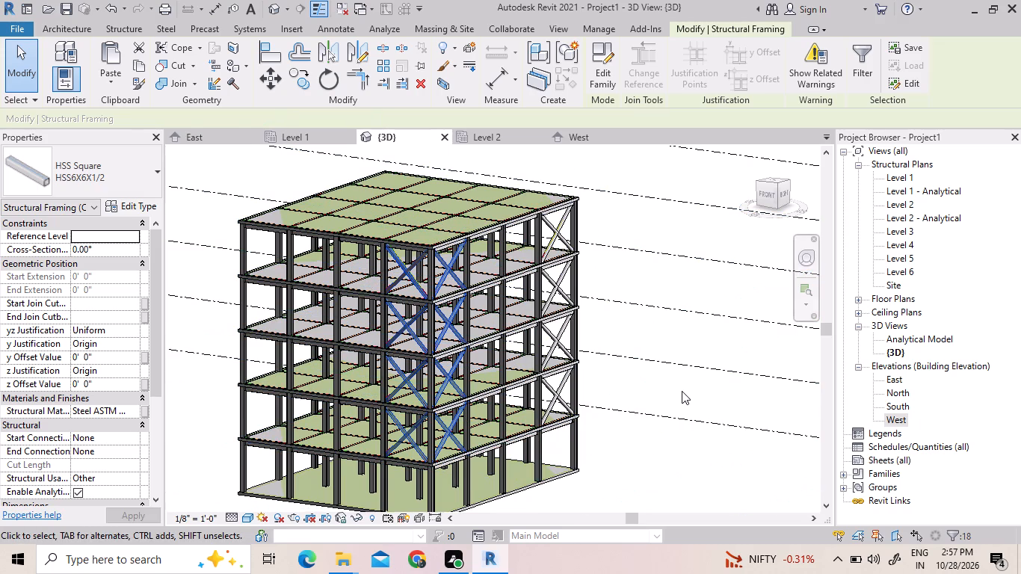
left_click_drag(614, 155, 510, 398, "shift")
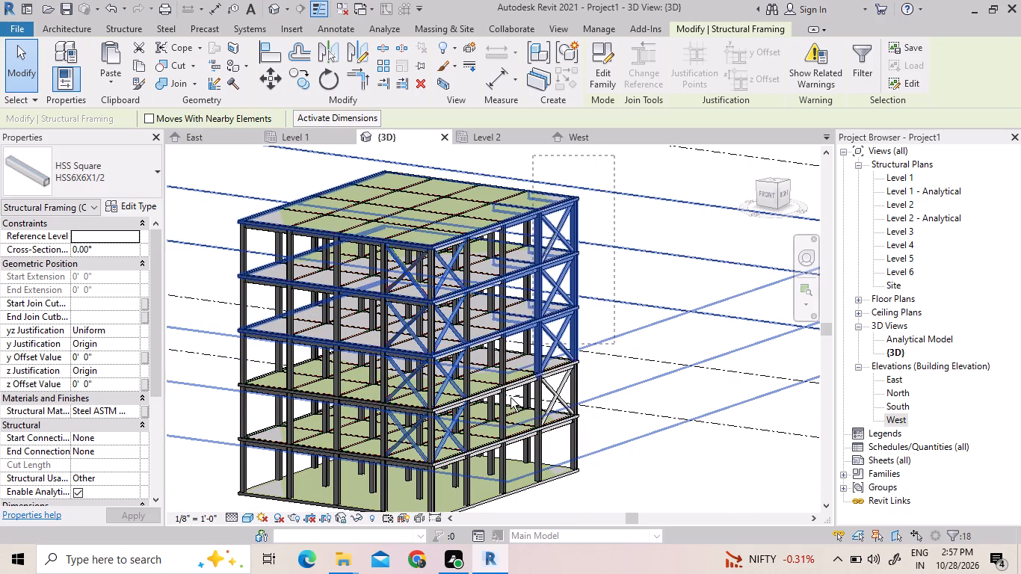
left_click_drag(510, 398, 454, 475, "shift")
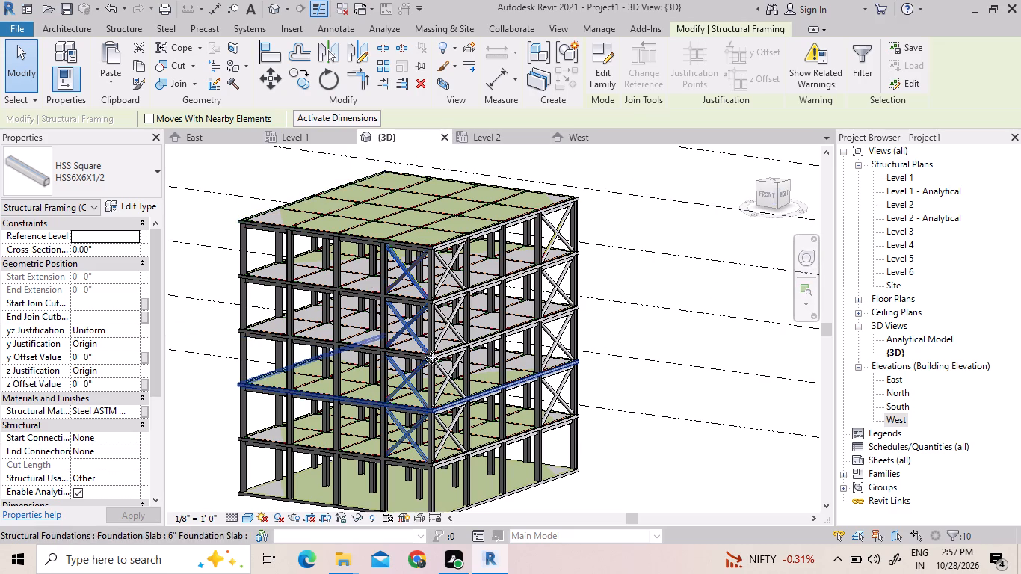
Mirror a copy of the selected HSS6X6X1/2 braces about a vertical axis drawn along grid 4 in the West elevation.
left_click(581, 140)
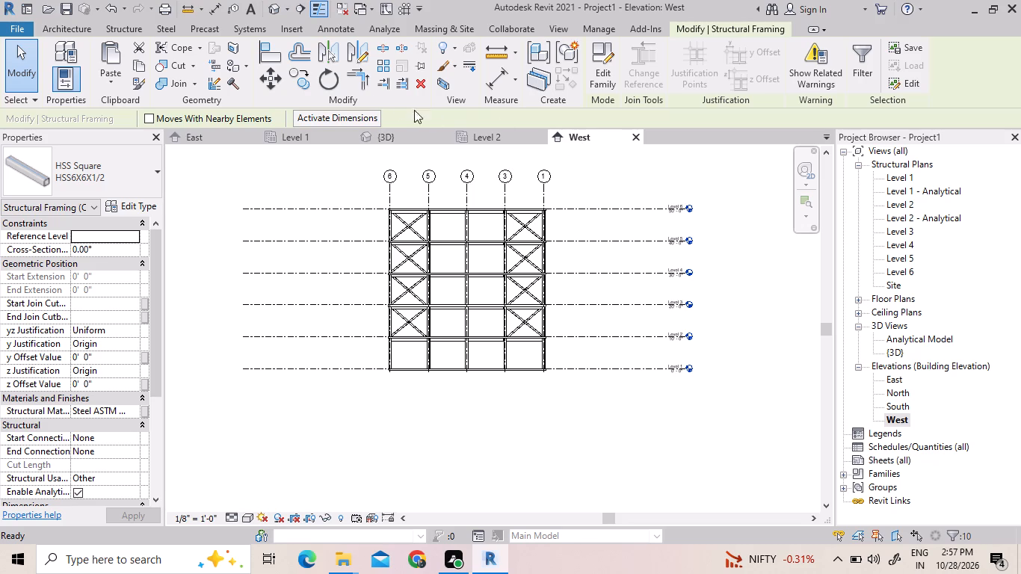
left_click(359, 58)
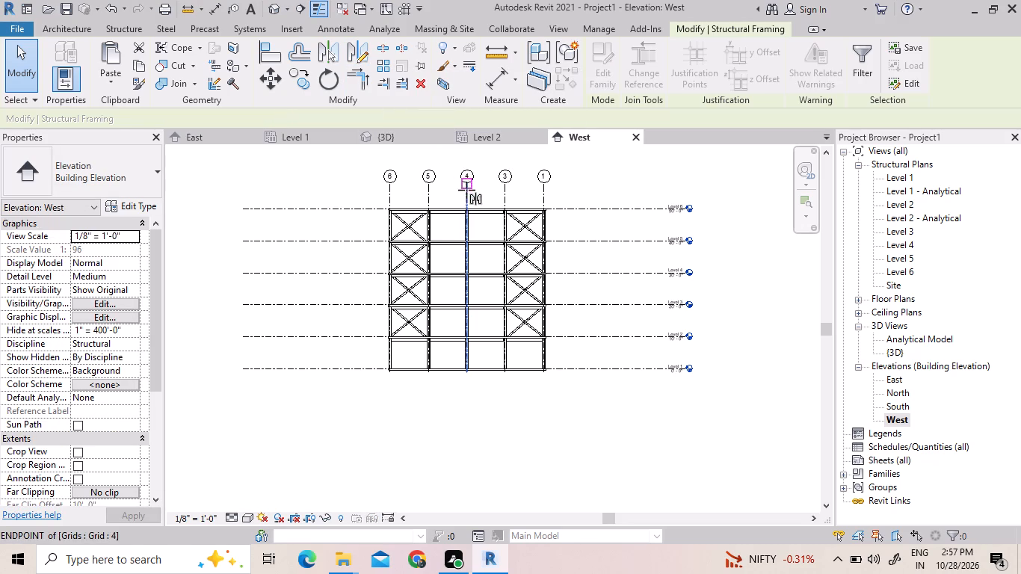
scroll(466, 206, "up", 12)
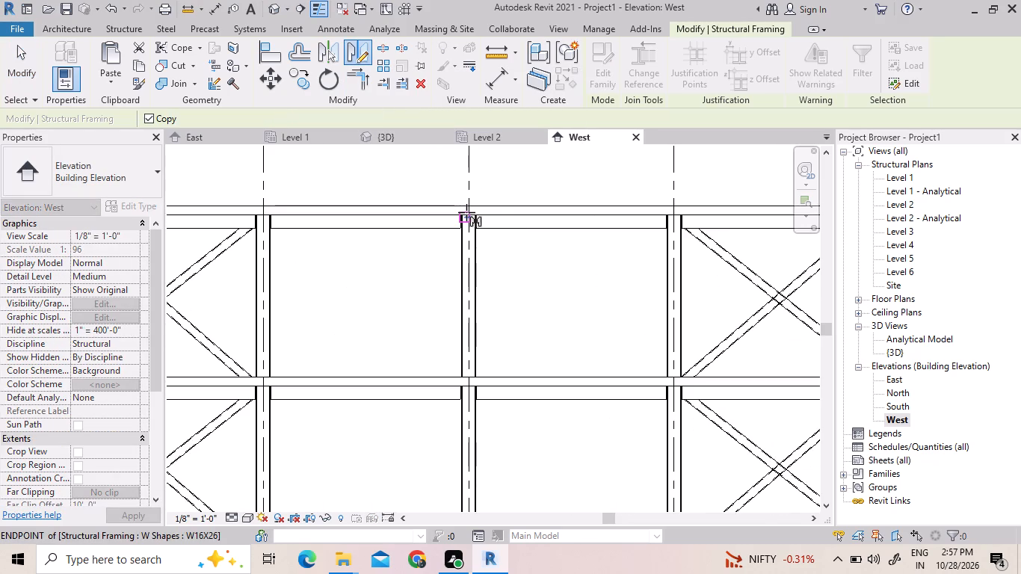
scroll(469, 213, "up", 3)
left_click(469, 213)
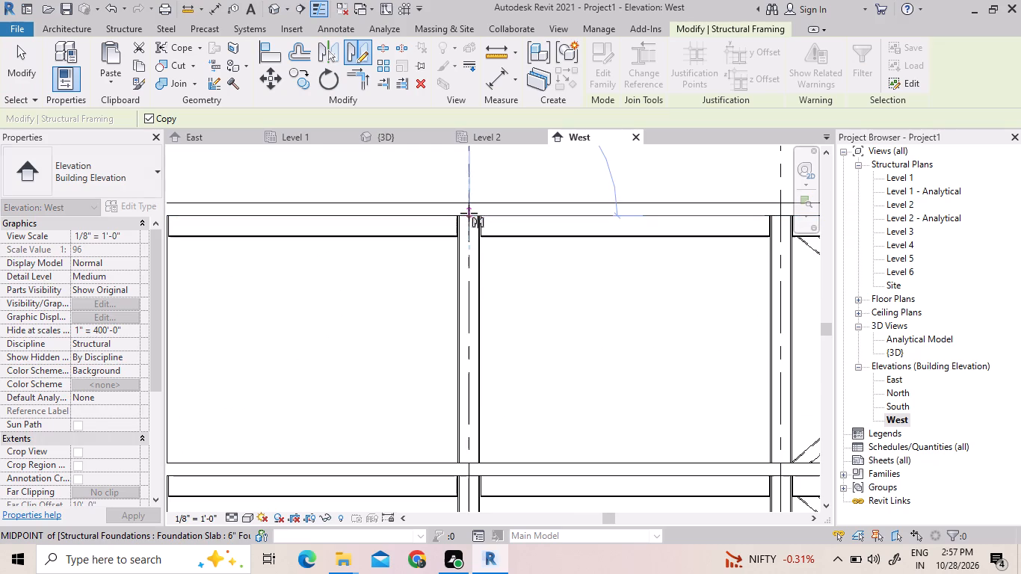
scroll(469, 213, "down", 14)
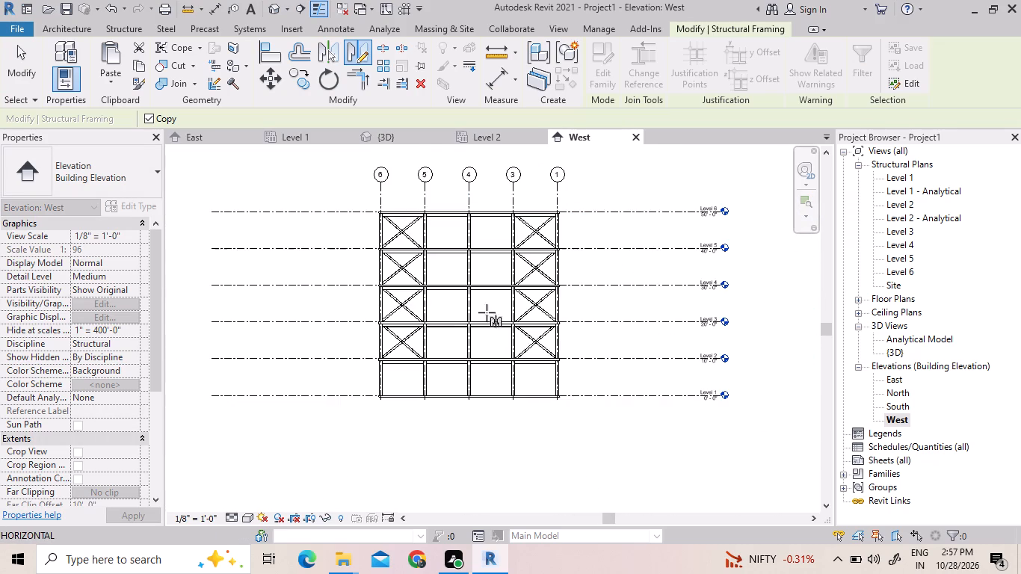
left_click(471, 413)
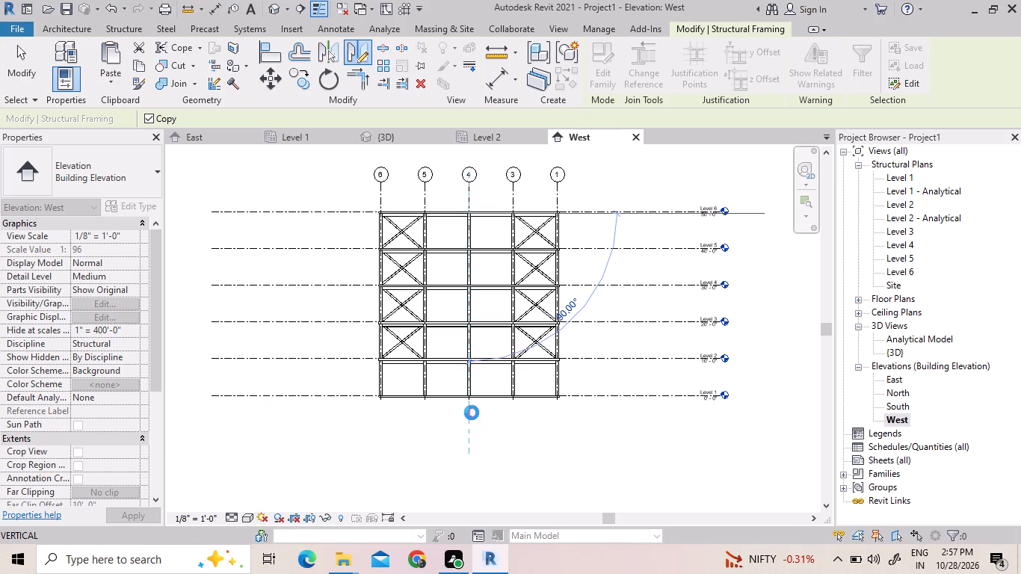
Examine the mirrored bracing in the 3D view from the front, right and back faces of the building.
left_click(394, 141)
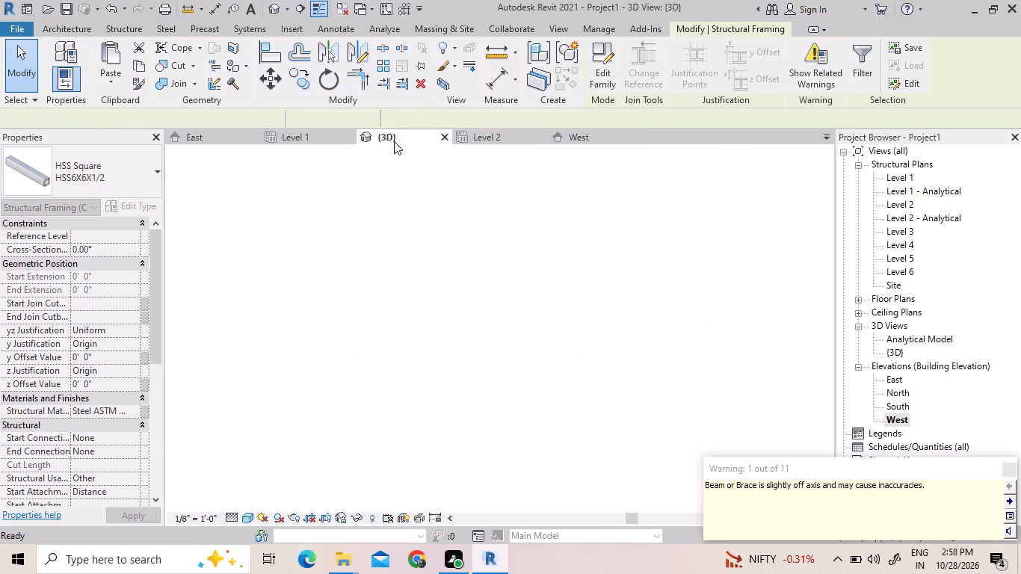
scroll(593, 300, "down", 2)
middle_click_drag(586, 360, 605, 362, "shift")
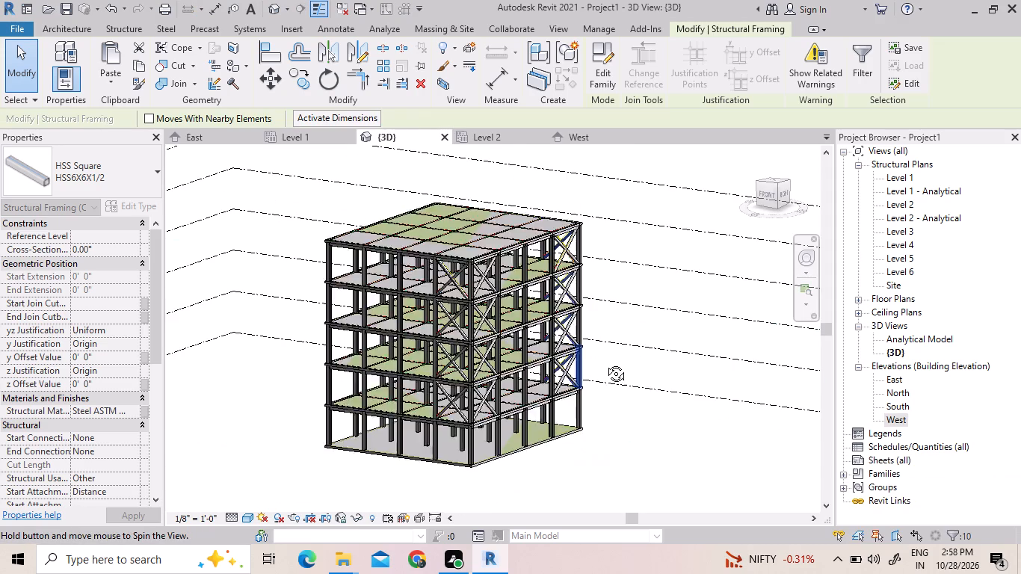
middle_click_drag(605, 362, 688, 350, "shift")
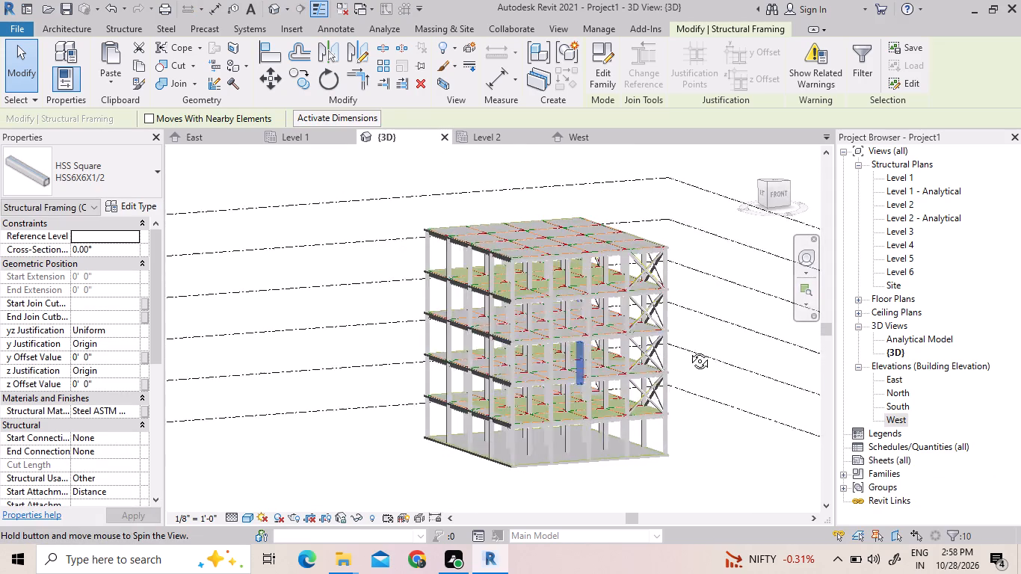
middle_click_drag(688, 350, 381, 335, "shift")
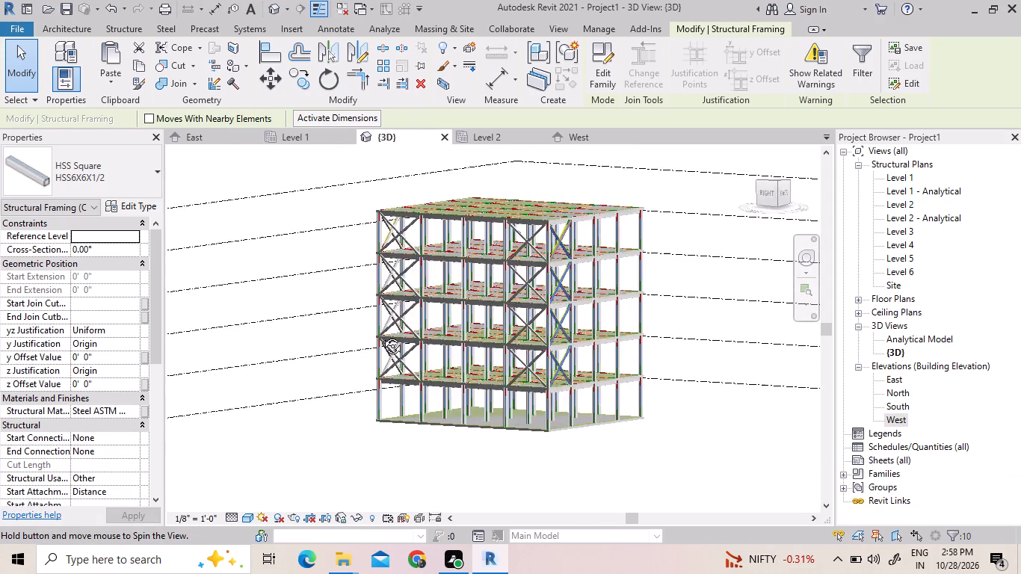
middle_click_drag(381, 335, 412, 349, "shift")
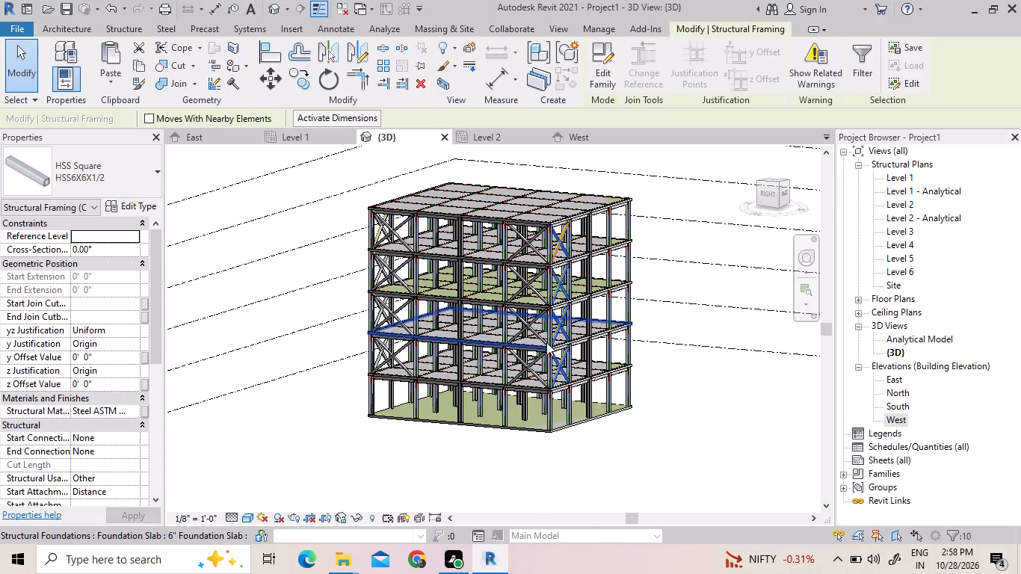
left_click(667, 397)
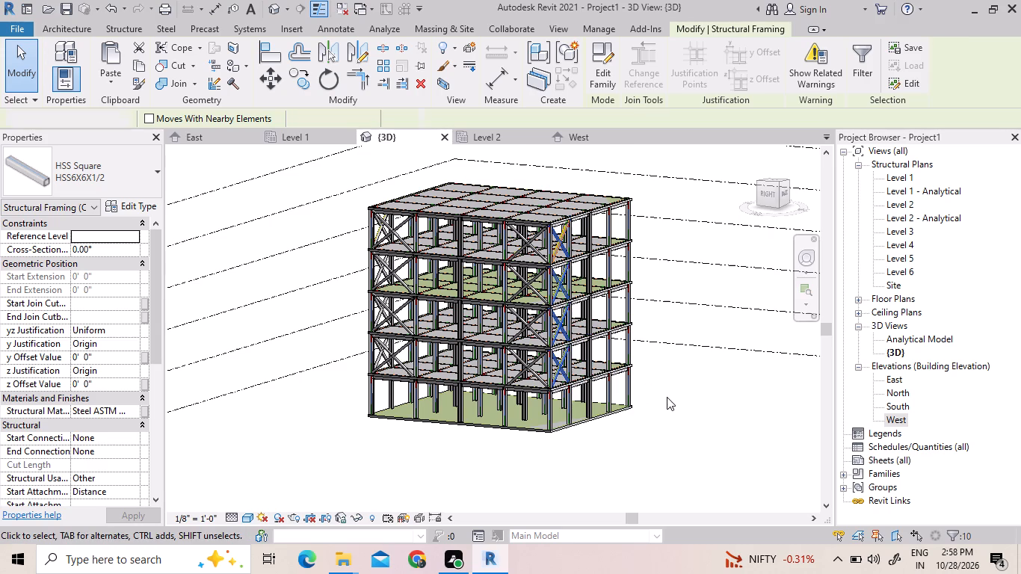
scroll(667, 397, "up", 3)
middle_click_drag(665, 400, 516, 387, "shift")
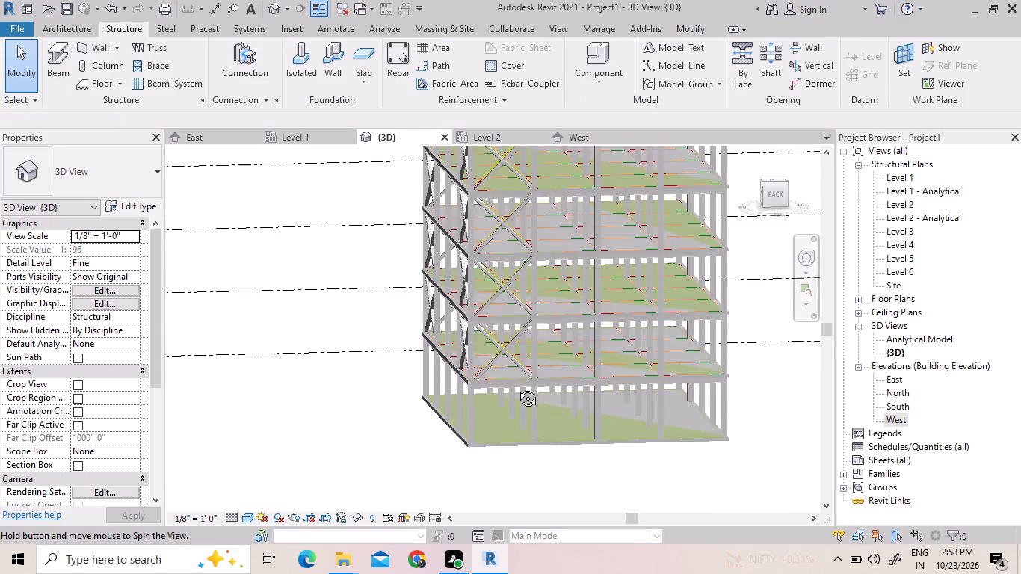
middle_click_drag(516, 387, 570, 395, "shift")
scroll(570, 395, "up", 1, "shift")
scroll(581, 398, "down", 5)
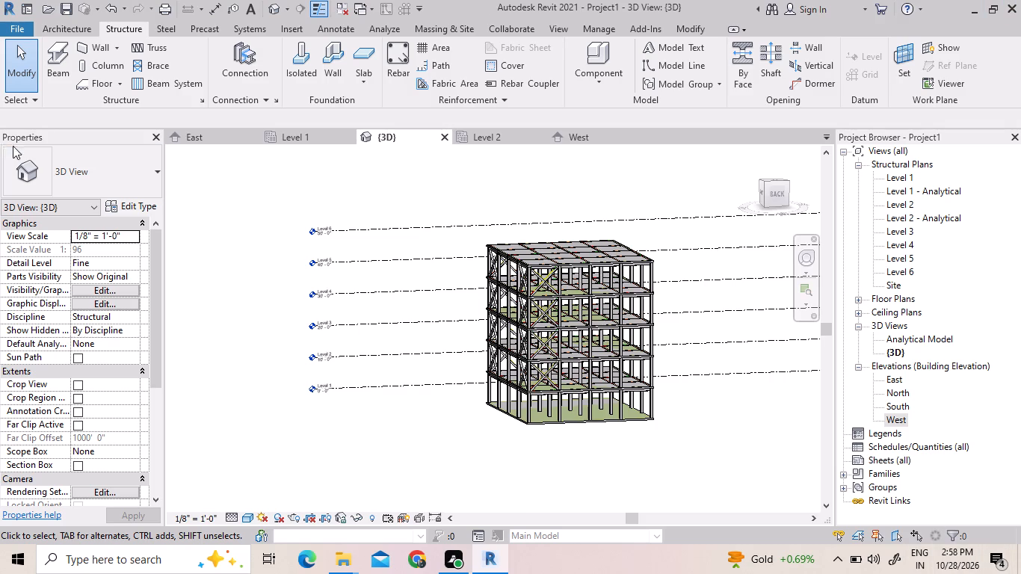
scroll(660, 279, "up", 3)
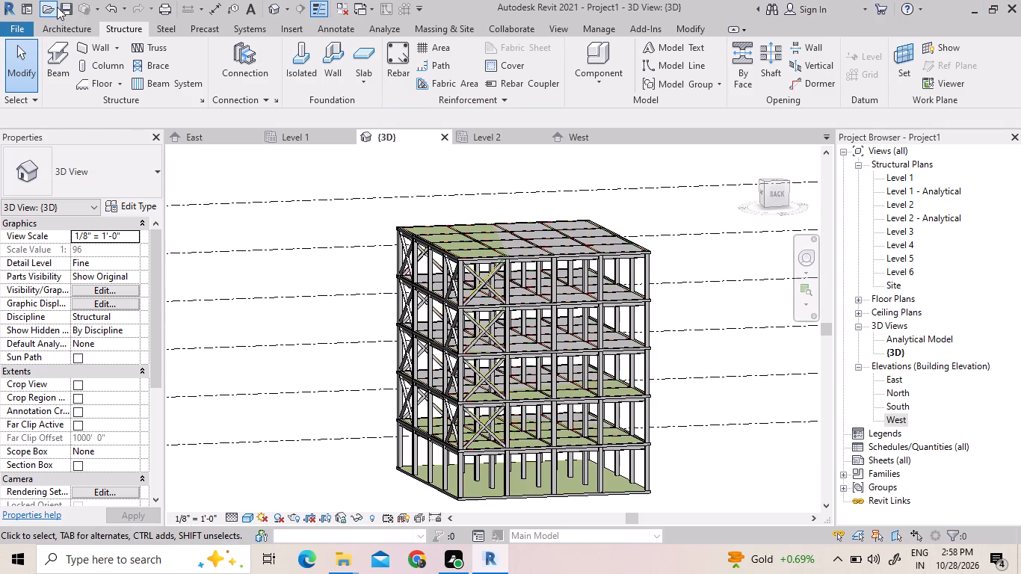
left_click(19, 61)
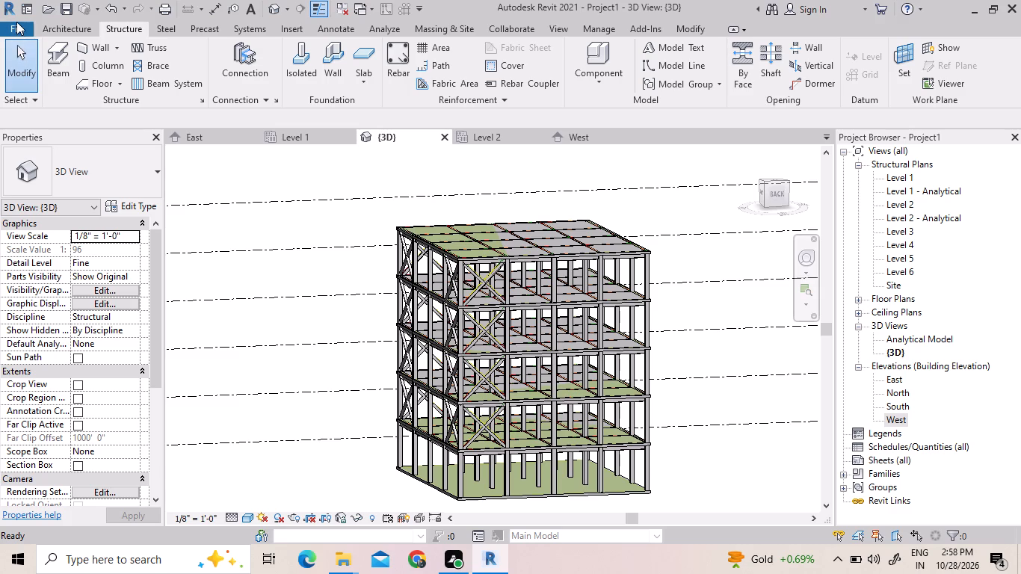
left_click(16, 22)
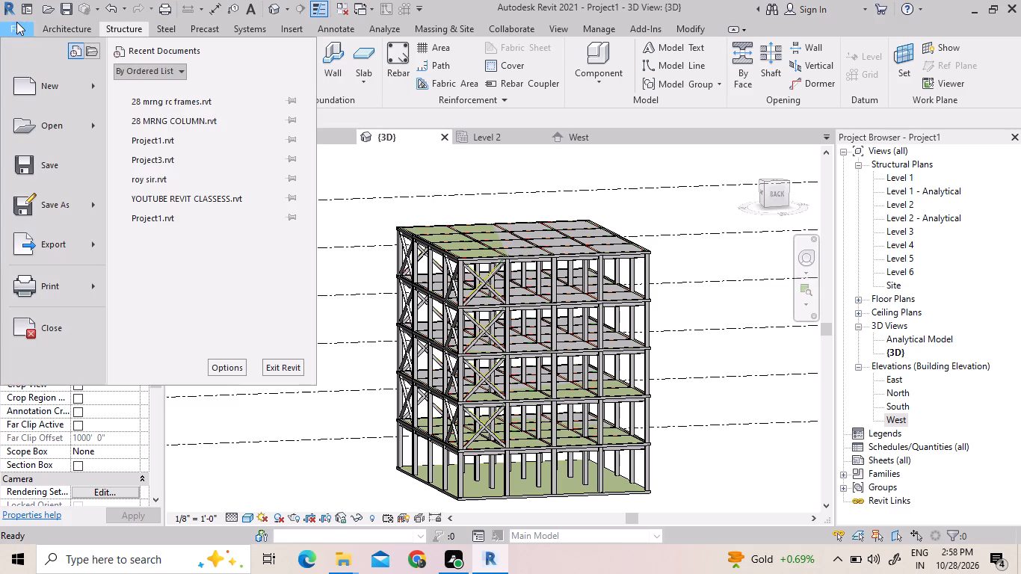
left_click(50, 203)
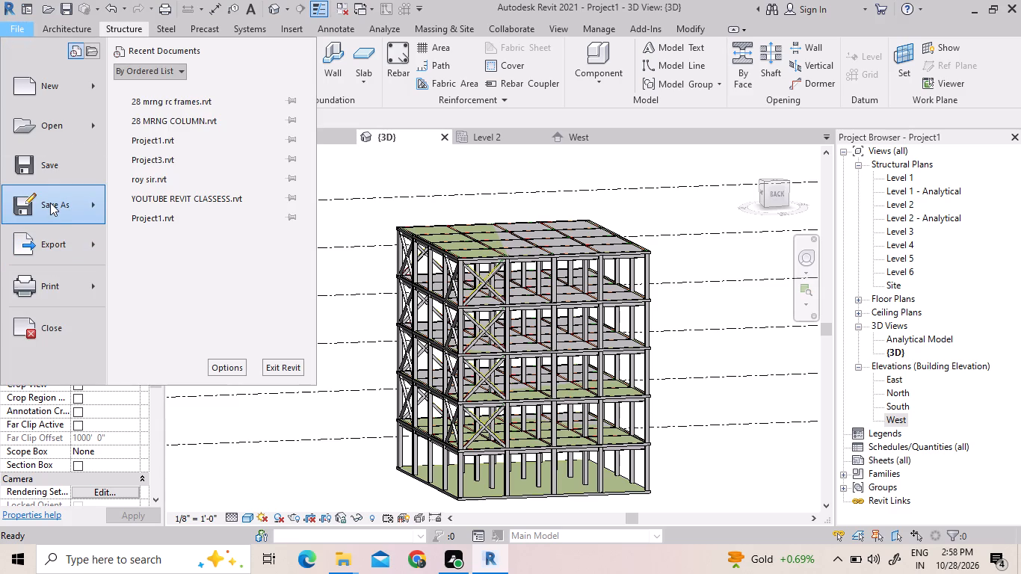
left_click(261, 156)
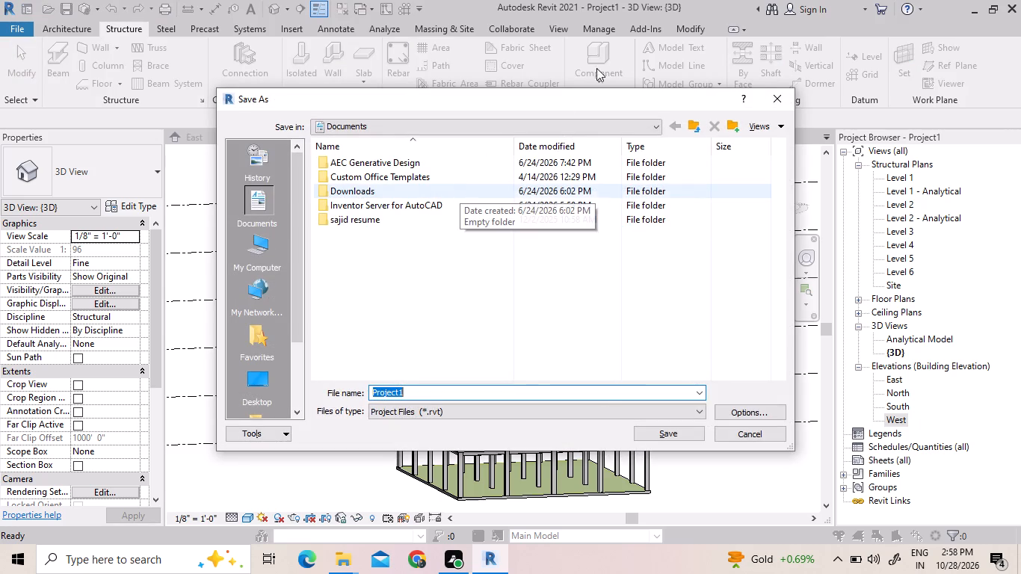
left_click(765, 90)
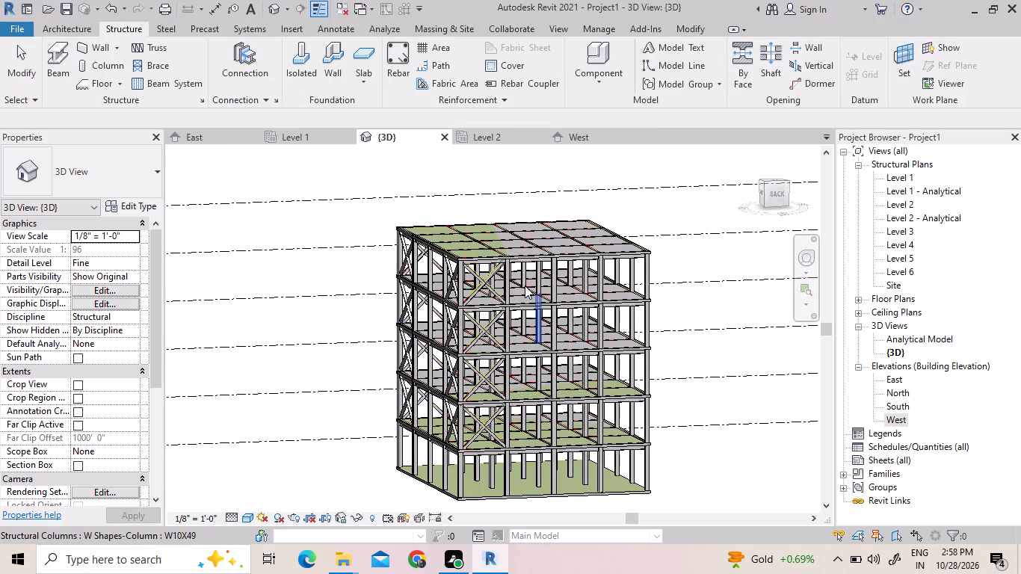
Save the project as "28 oct 3pm" in the FUJI folder inside the desktop's REVIT STRUCTURE folder.
scroll(505, 304, "down", 2)
scroll(532, 463, "up", 4)
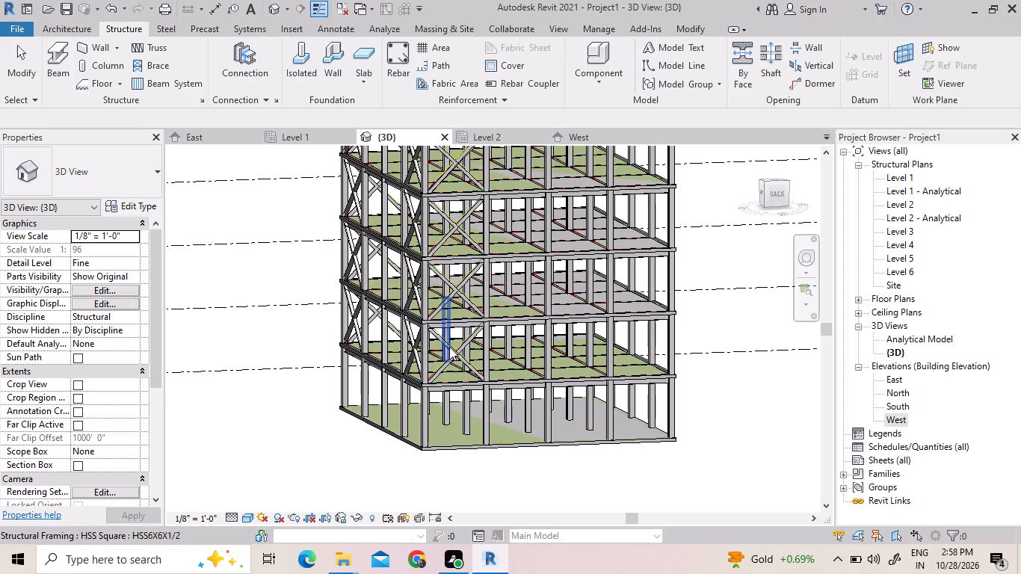
left_click(19, 27)
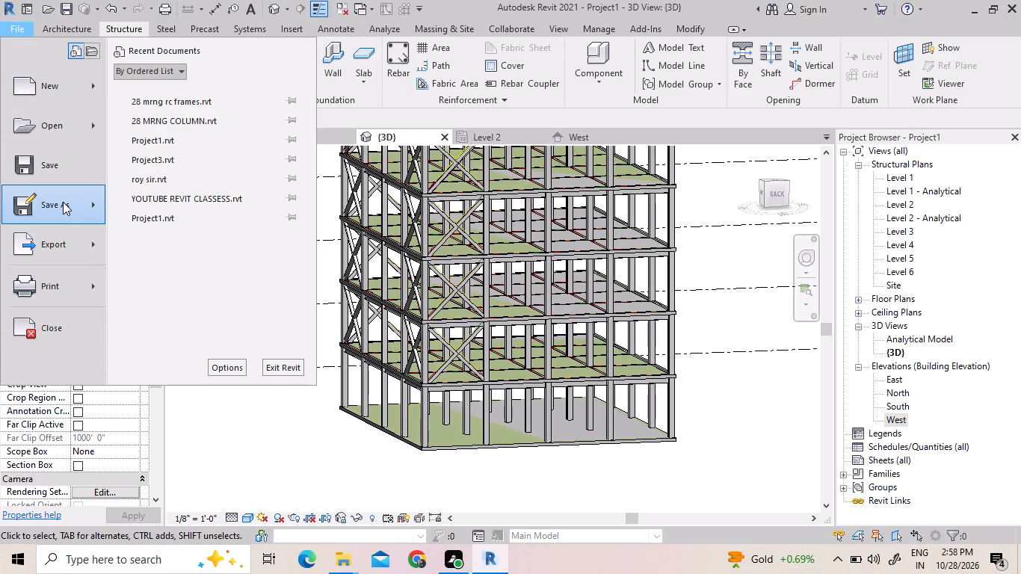
left_click(63, 202)
left_click(194, 170)
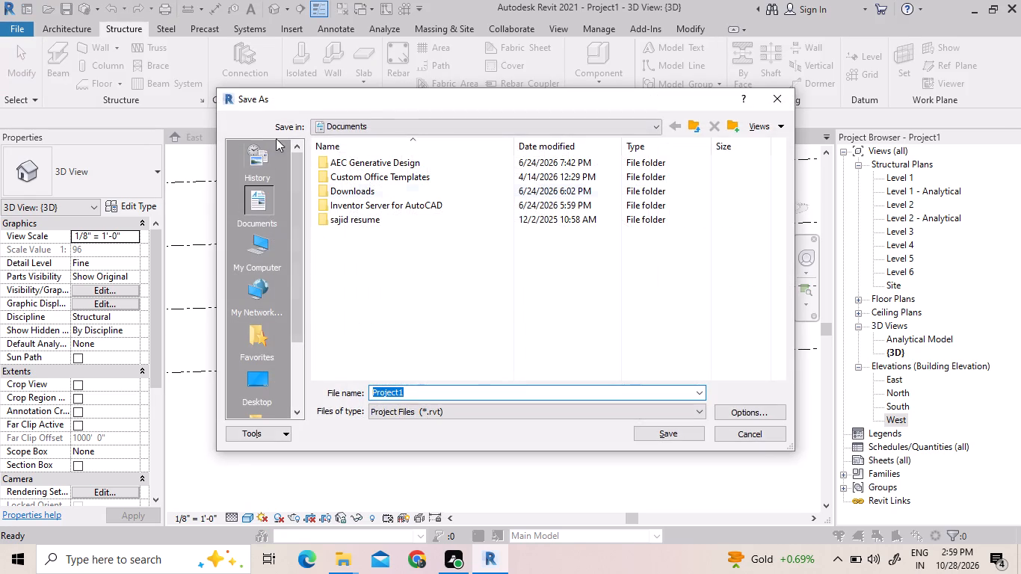
scroll(255, 198, "down", 3)
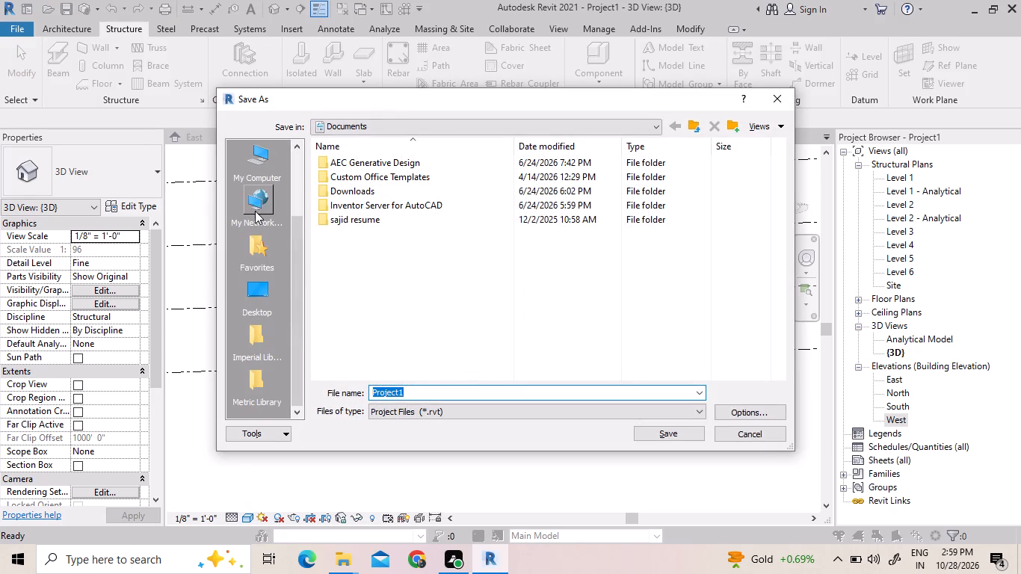
double_click(259, 300)
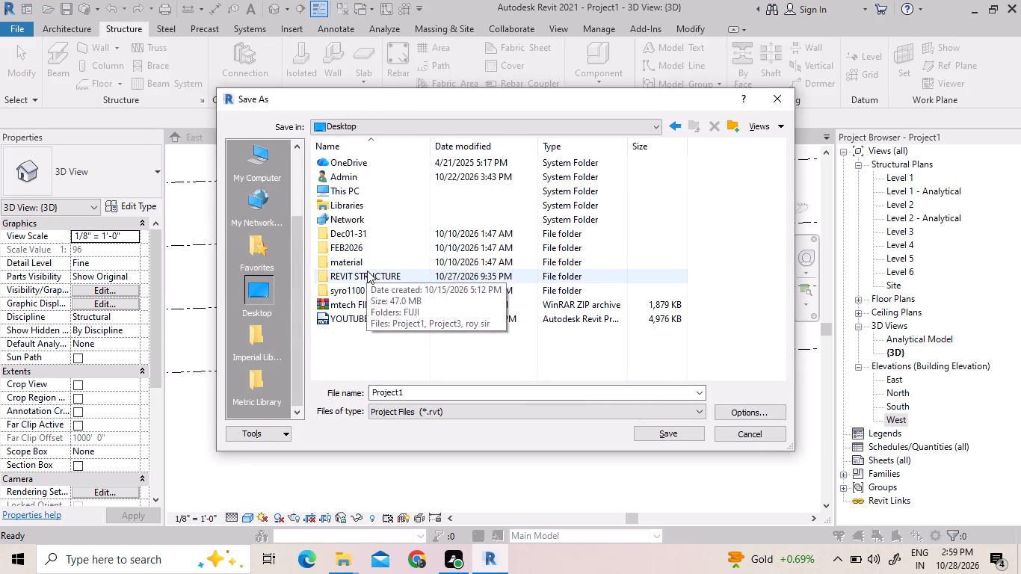
double_click(367, 271)
double_click(333, 156)
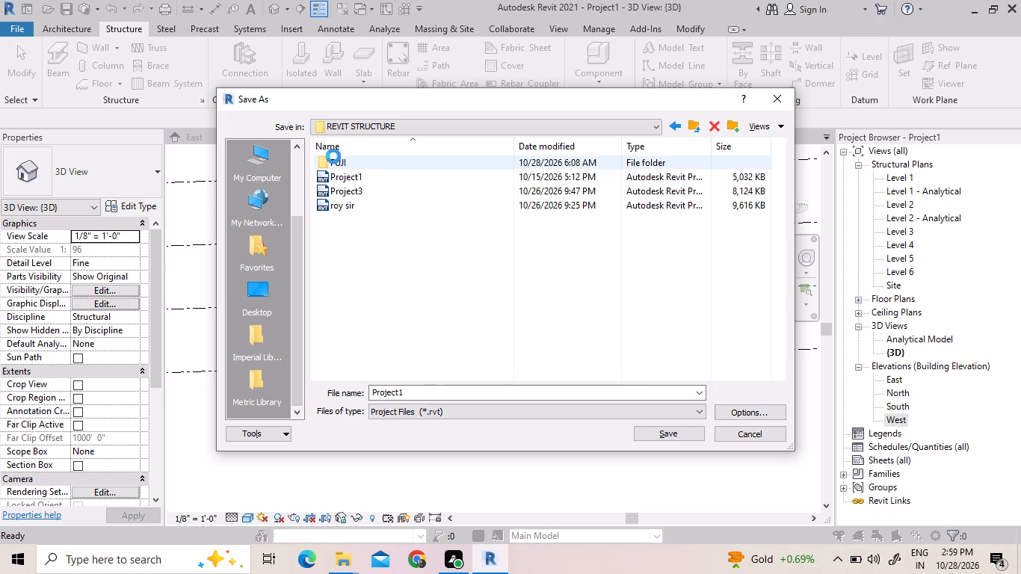
left_click(454, 390)
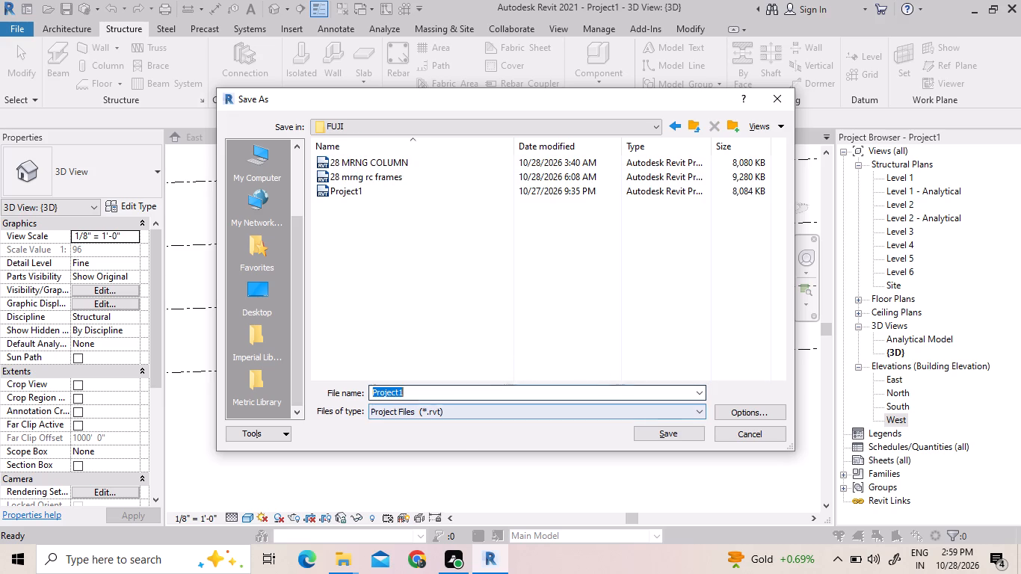
type("28")
key("space")
key("o")
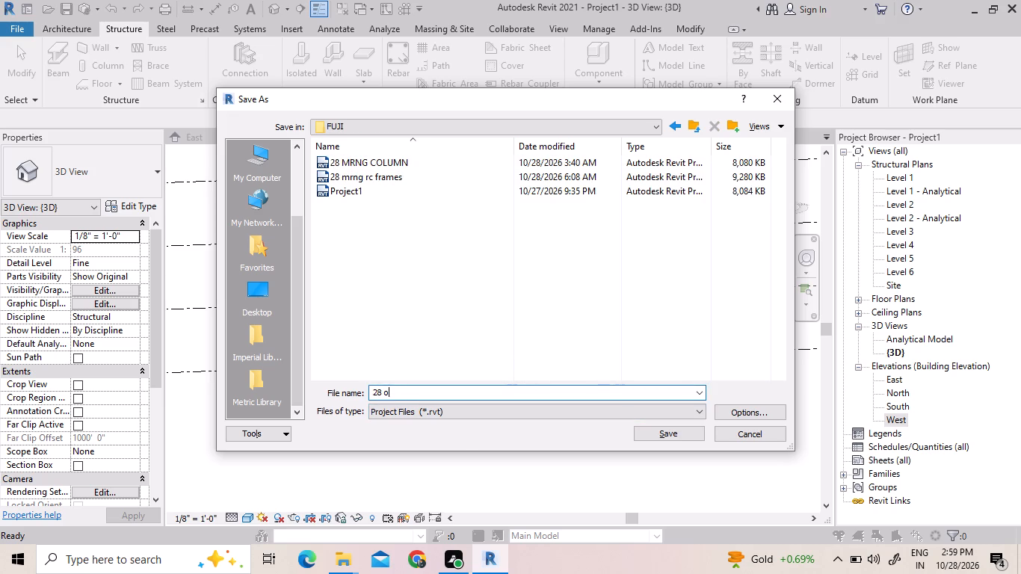
type("ct")
key("space")
key("3")
type("pm")
key("Return")
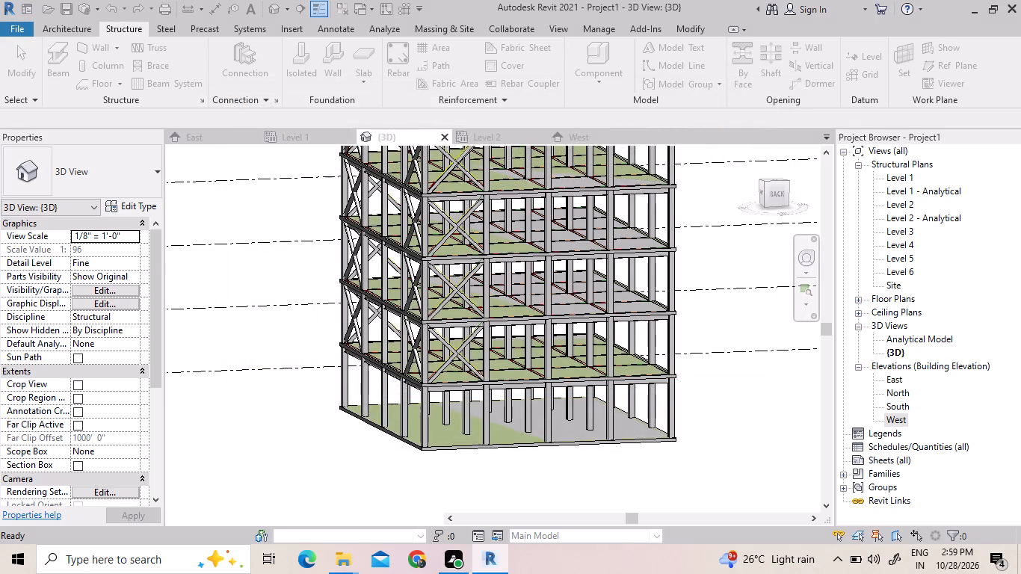